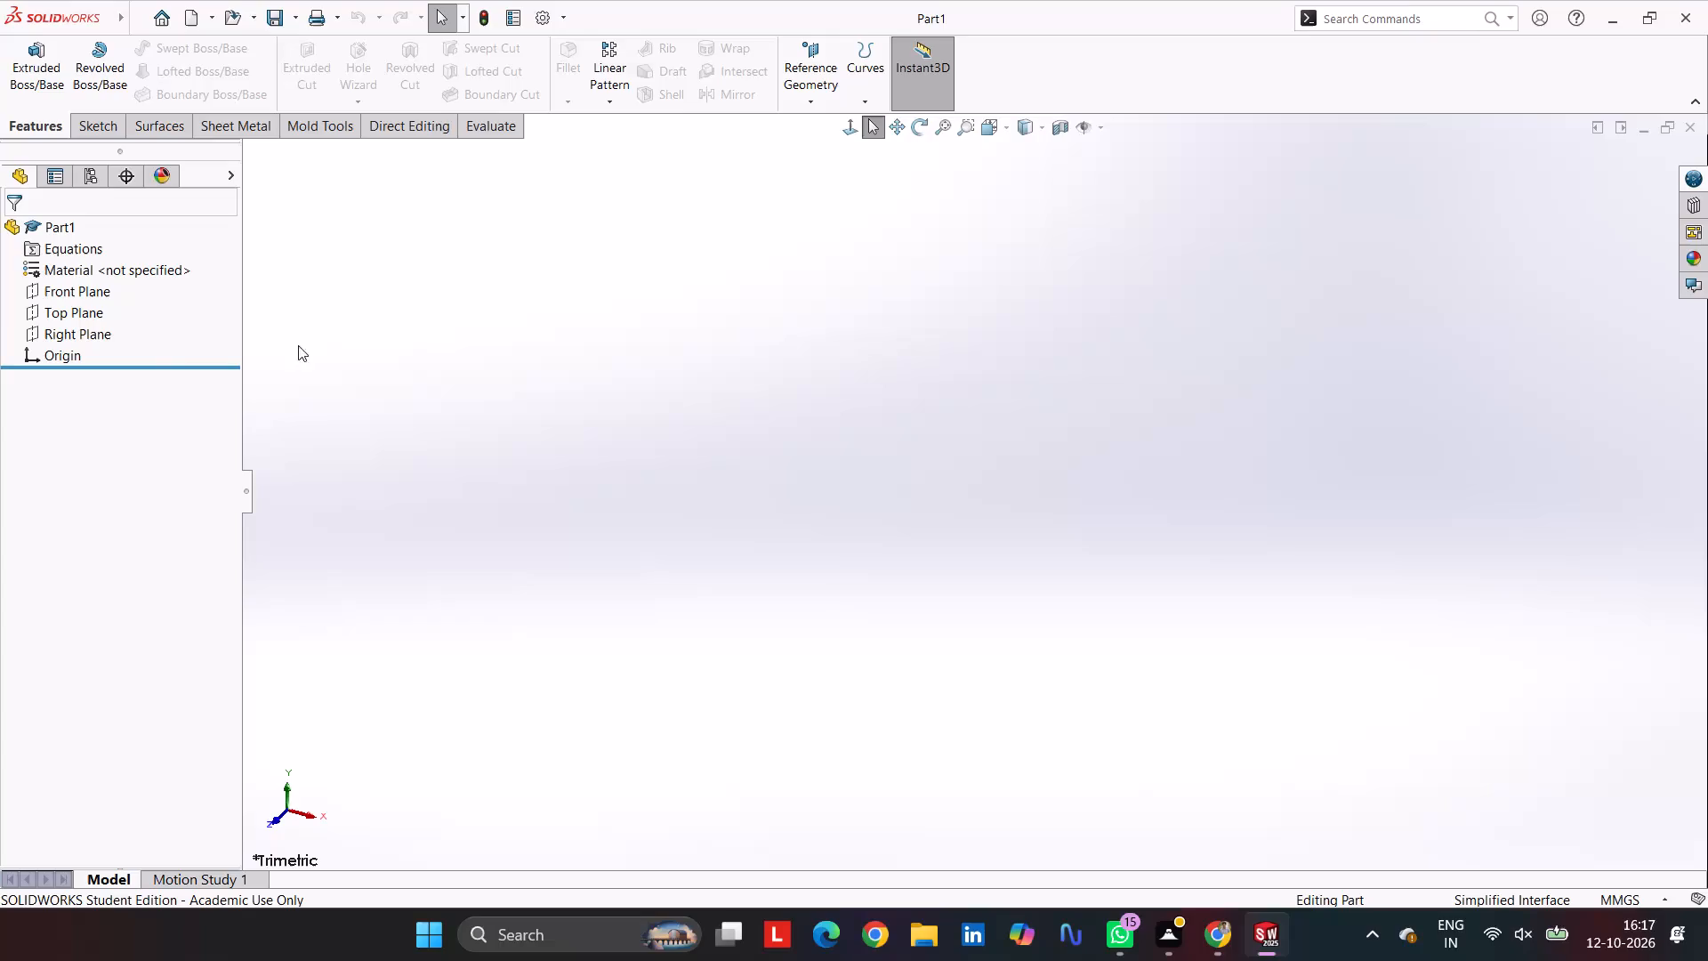
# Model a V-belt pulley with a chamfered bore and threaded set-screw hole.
# Start a new sketch on the Right Plane.
pyautogui.click(52, 333)
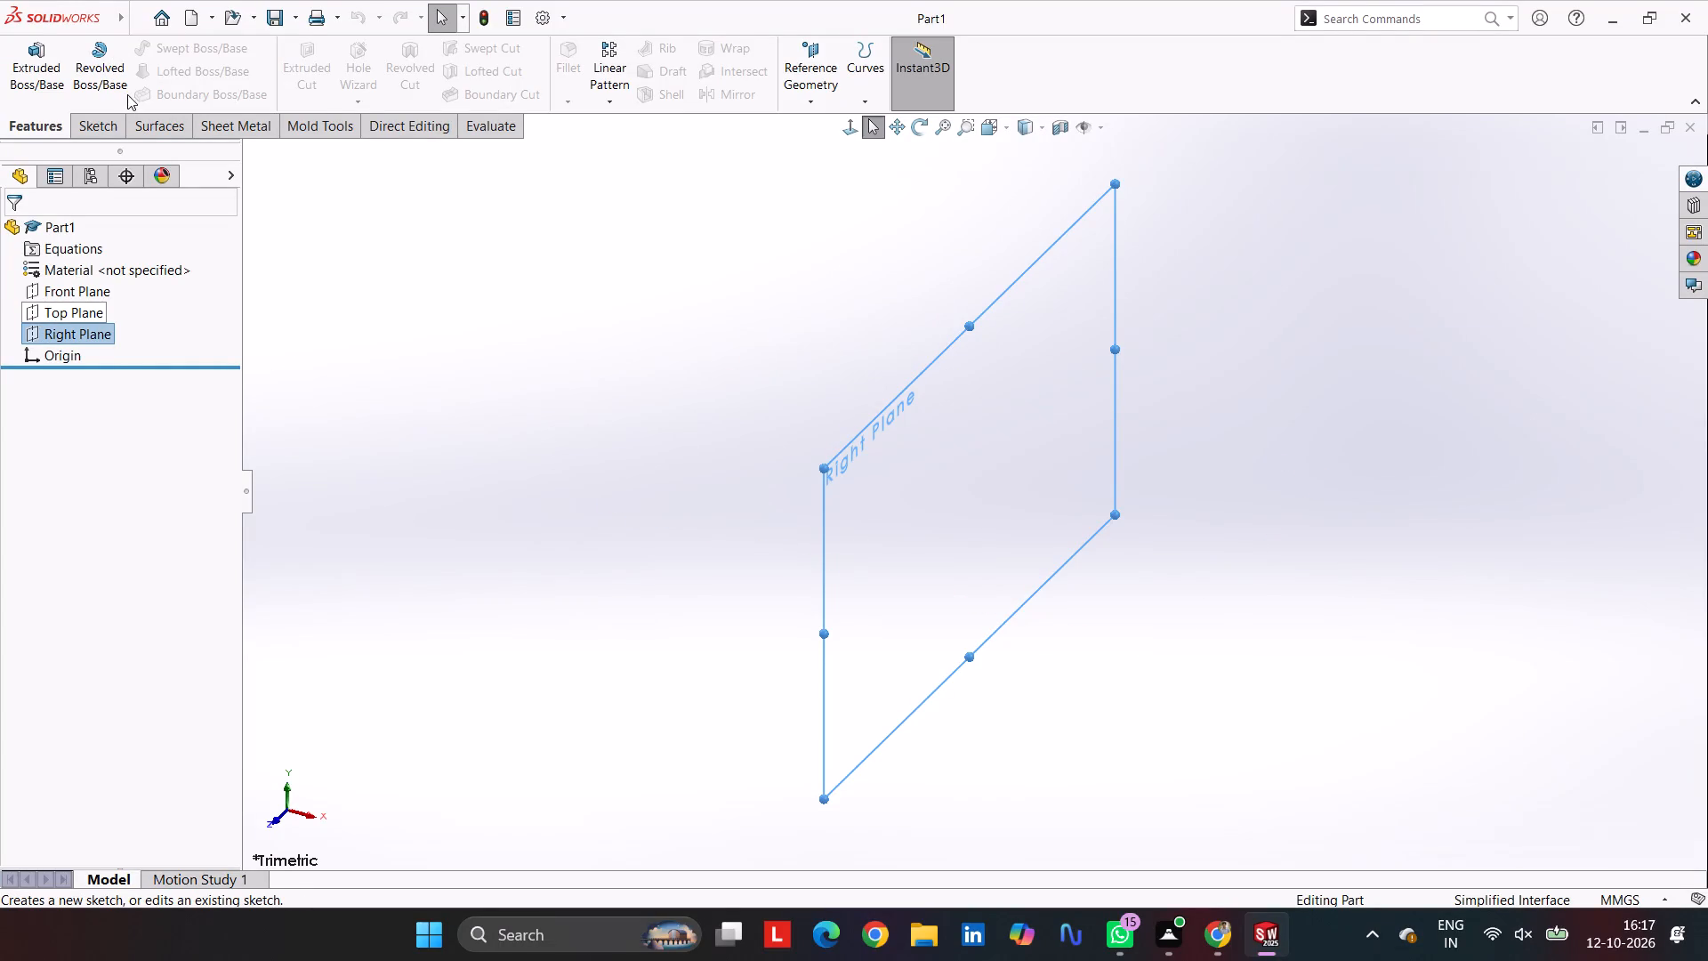
pyautogui.click(94, 122)
pyautogui.click(34, 55)
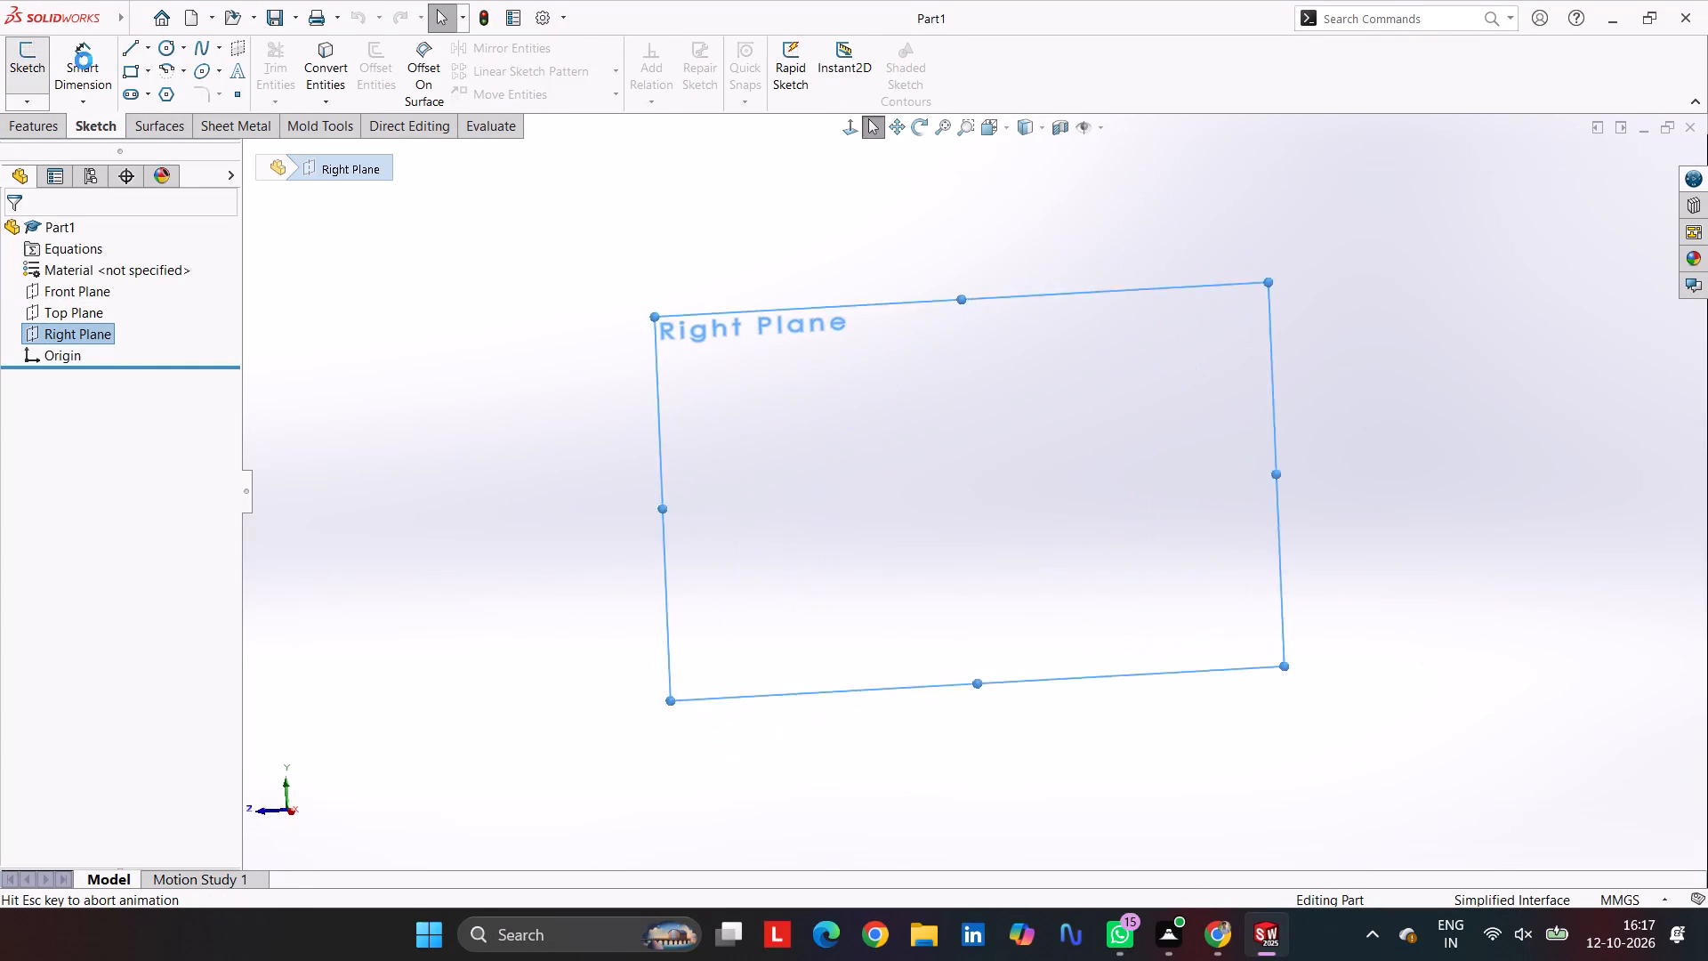
# Draw a horizontal and a vertical construction line of infinite length, both through the origin.
pyautogui.click(129, 57)
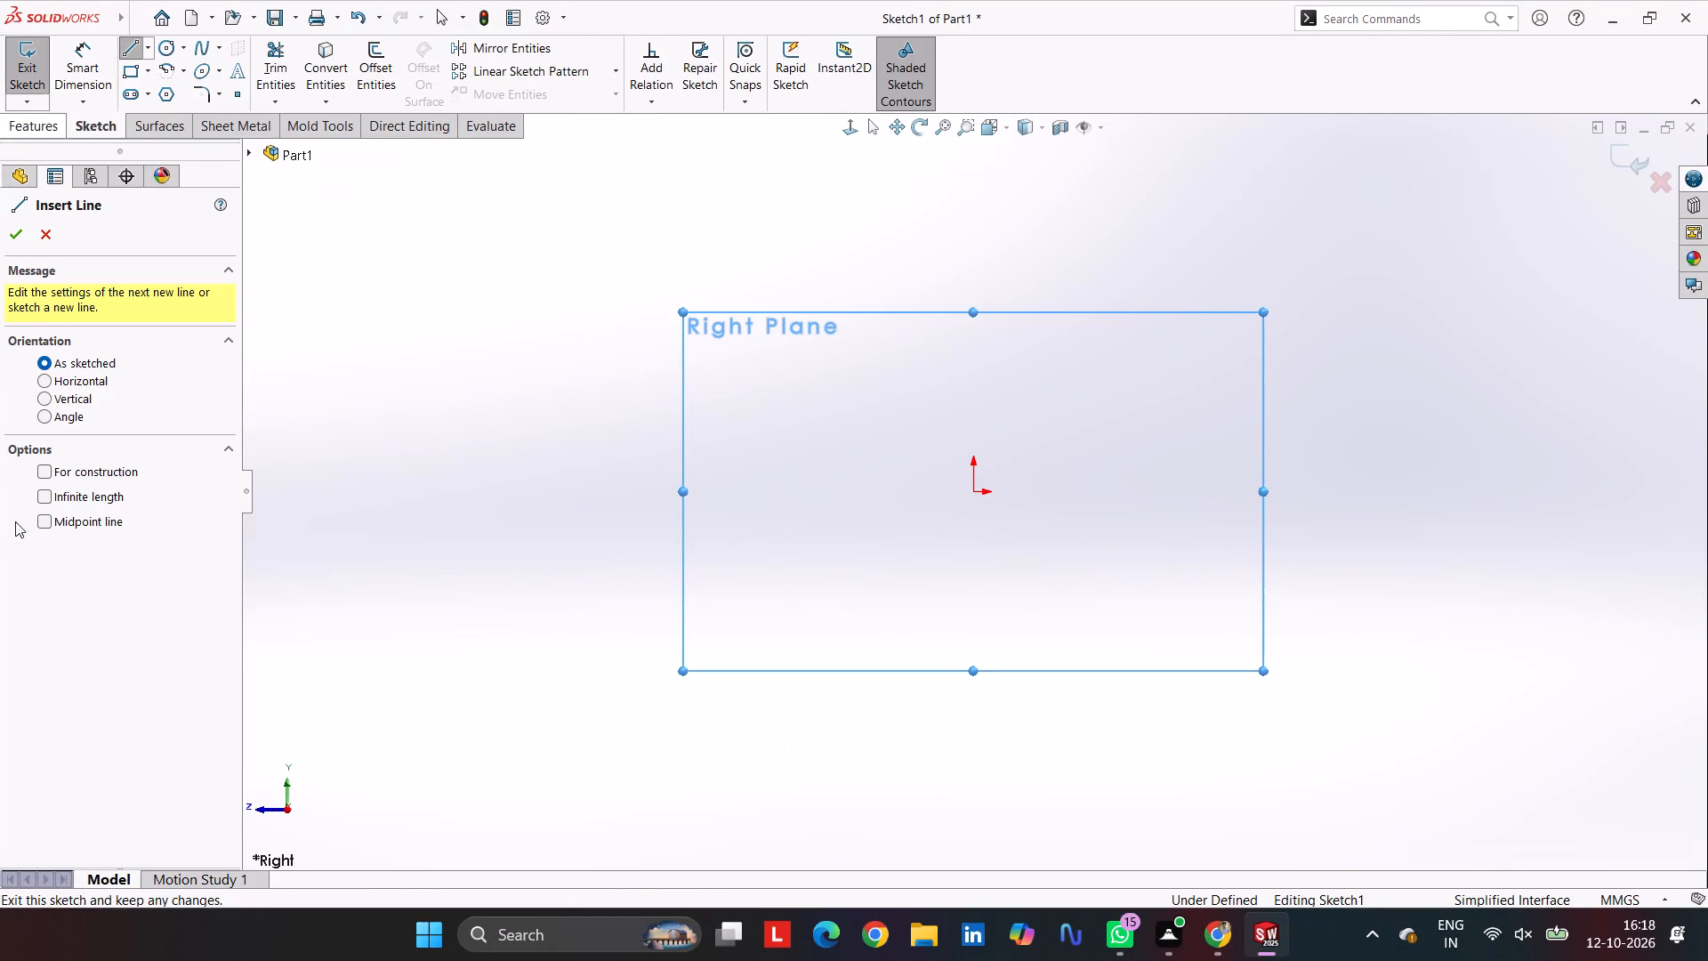
pyautogui.click(60, 501)
pyautogui.click(72, 472)
pyautogui.click(88, 377)
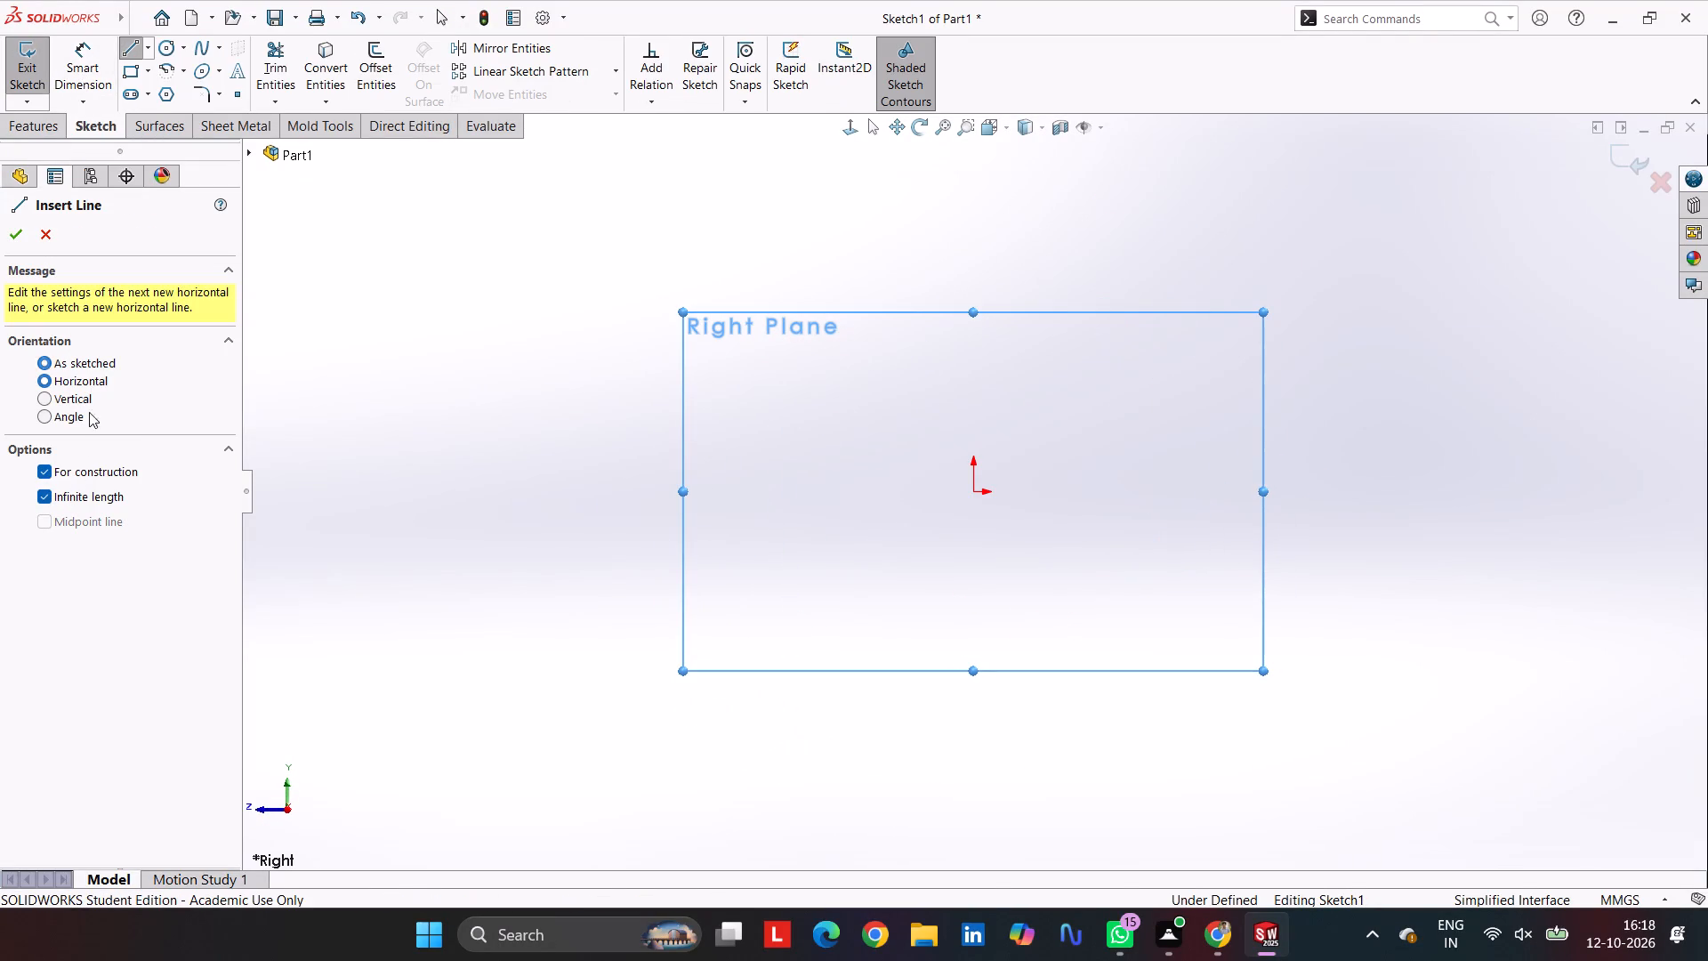
pyautogui.click(974, 492)
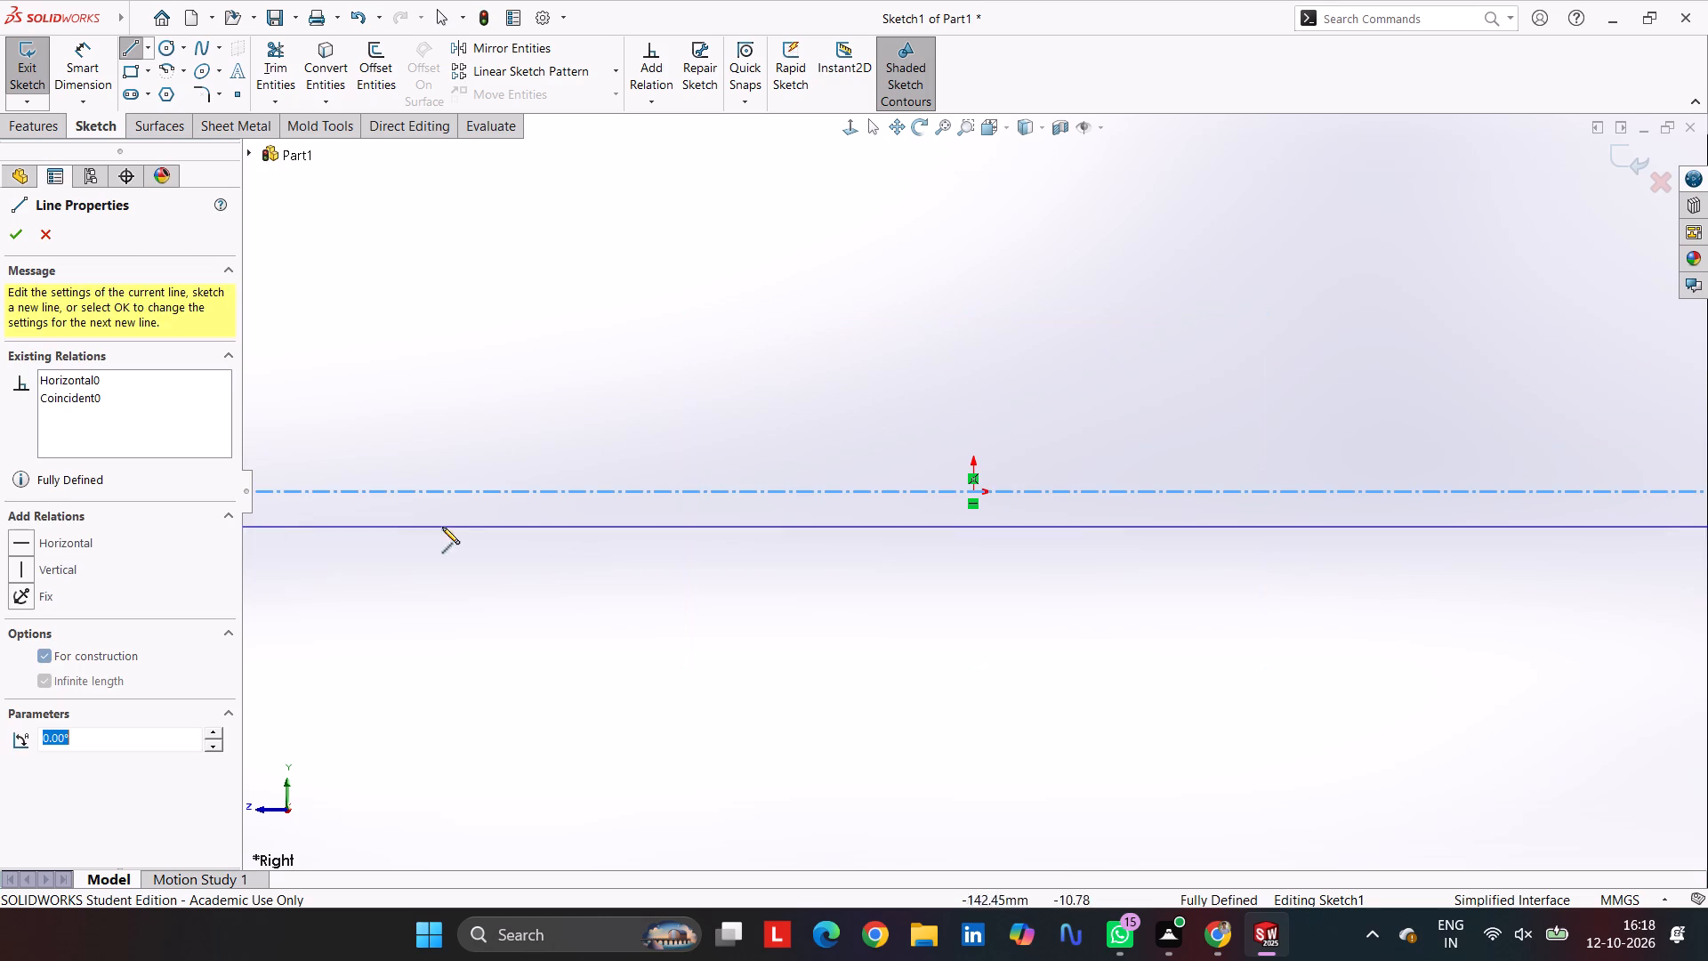
pyautogui.click(26, 230)
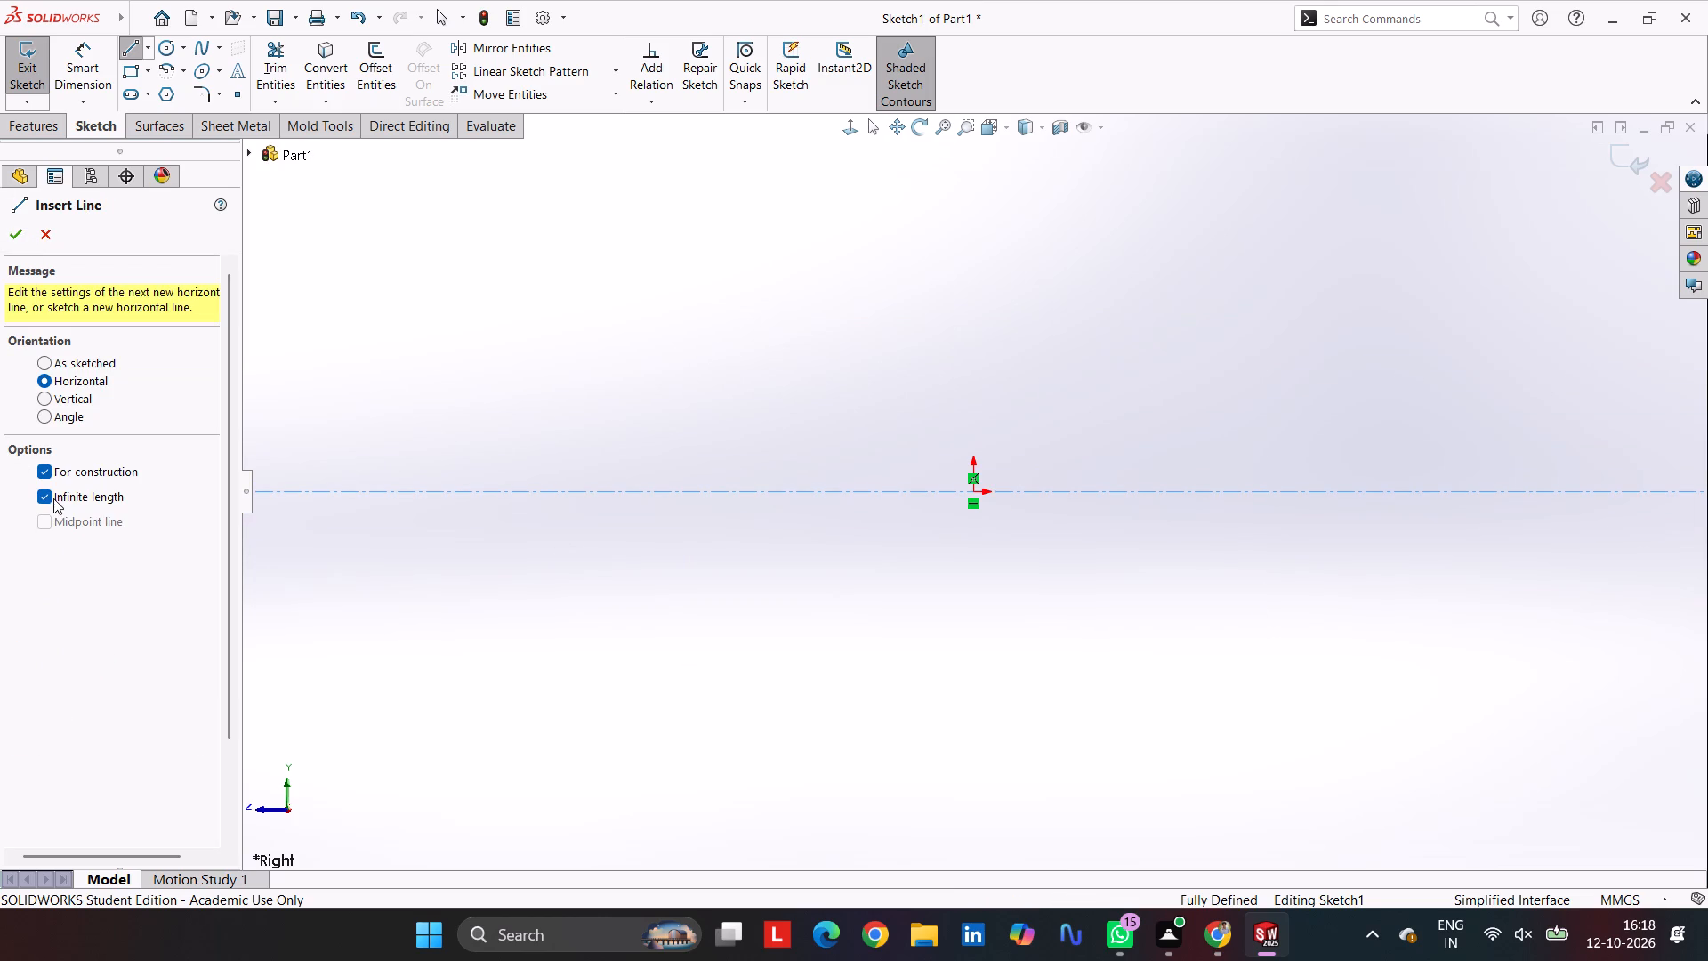
pyautogui.click(70, 403)
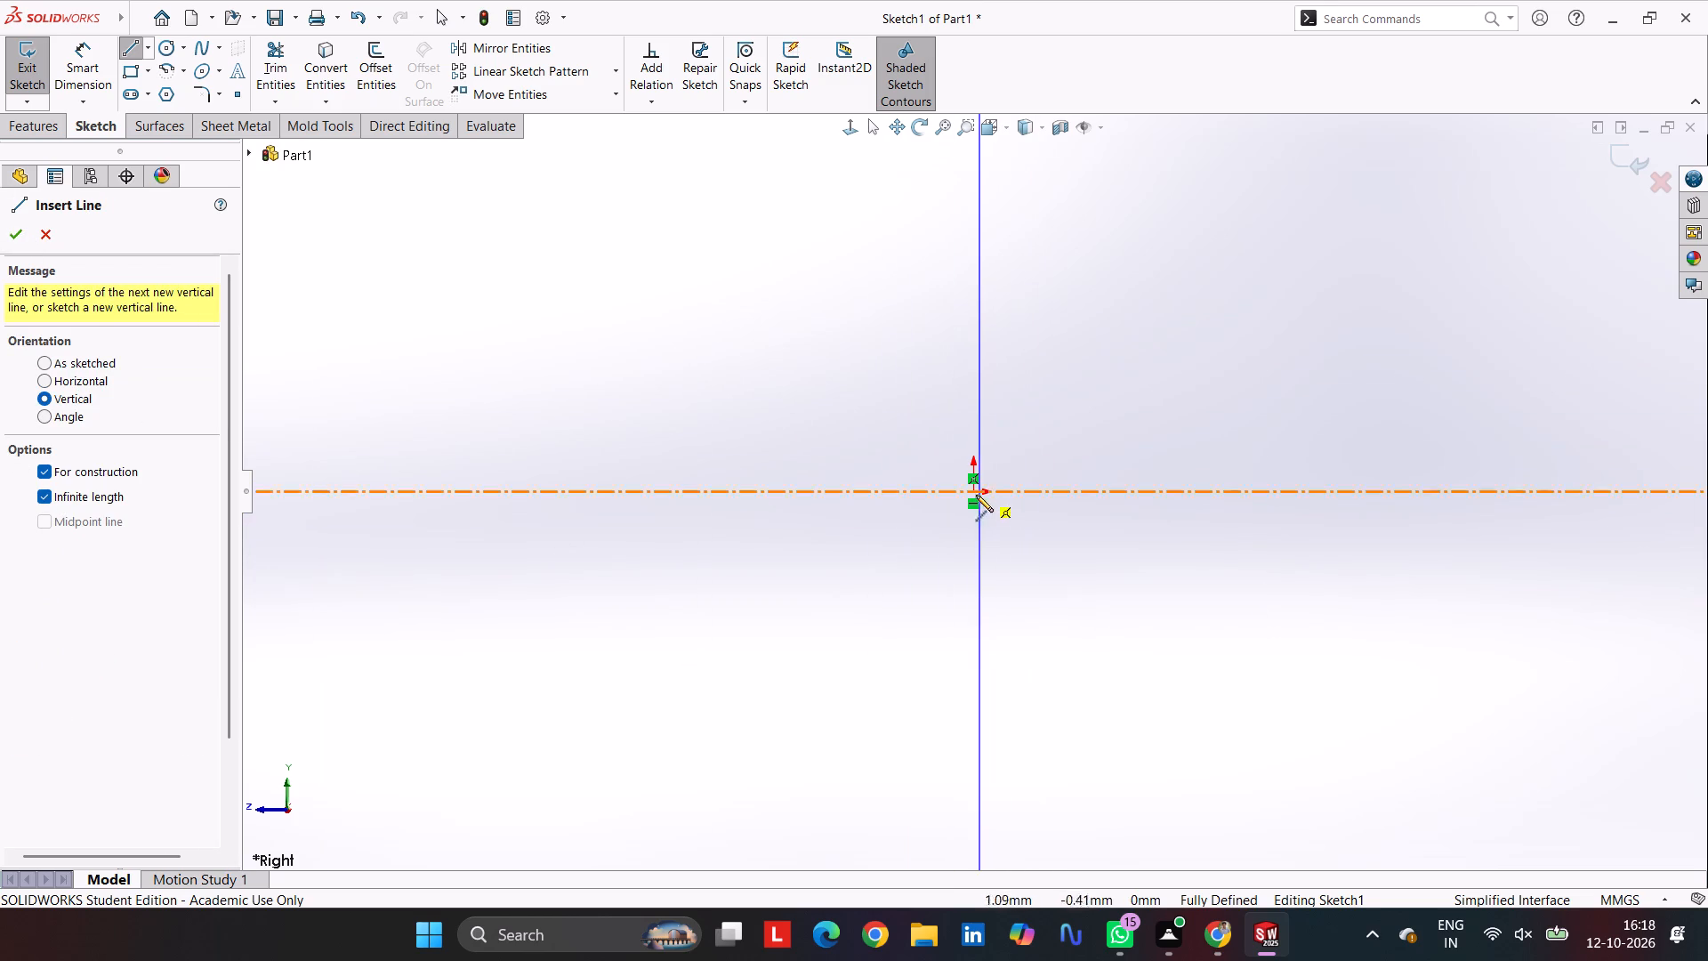
pyautogui.click(973, 489)
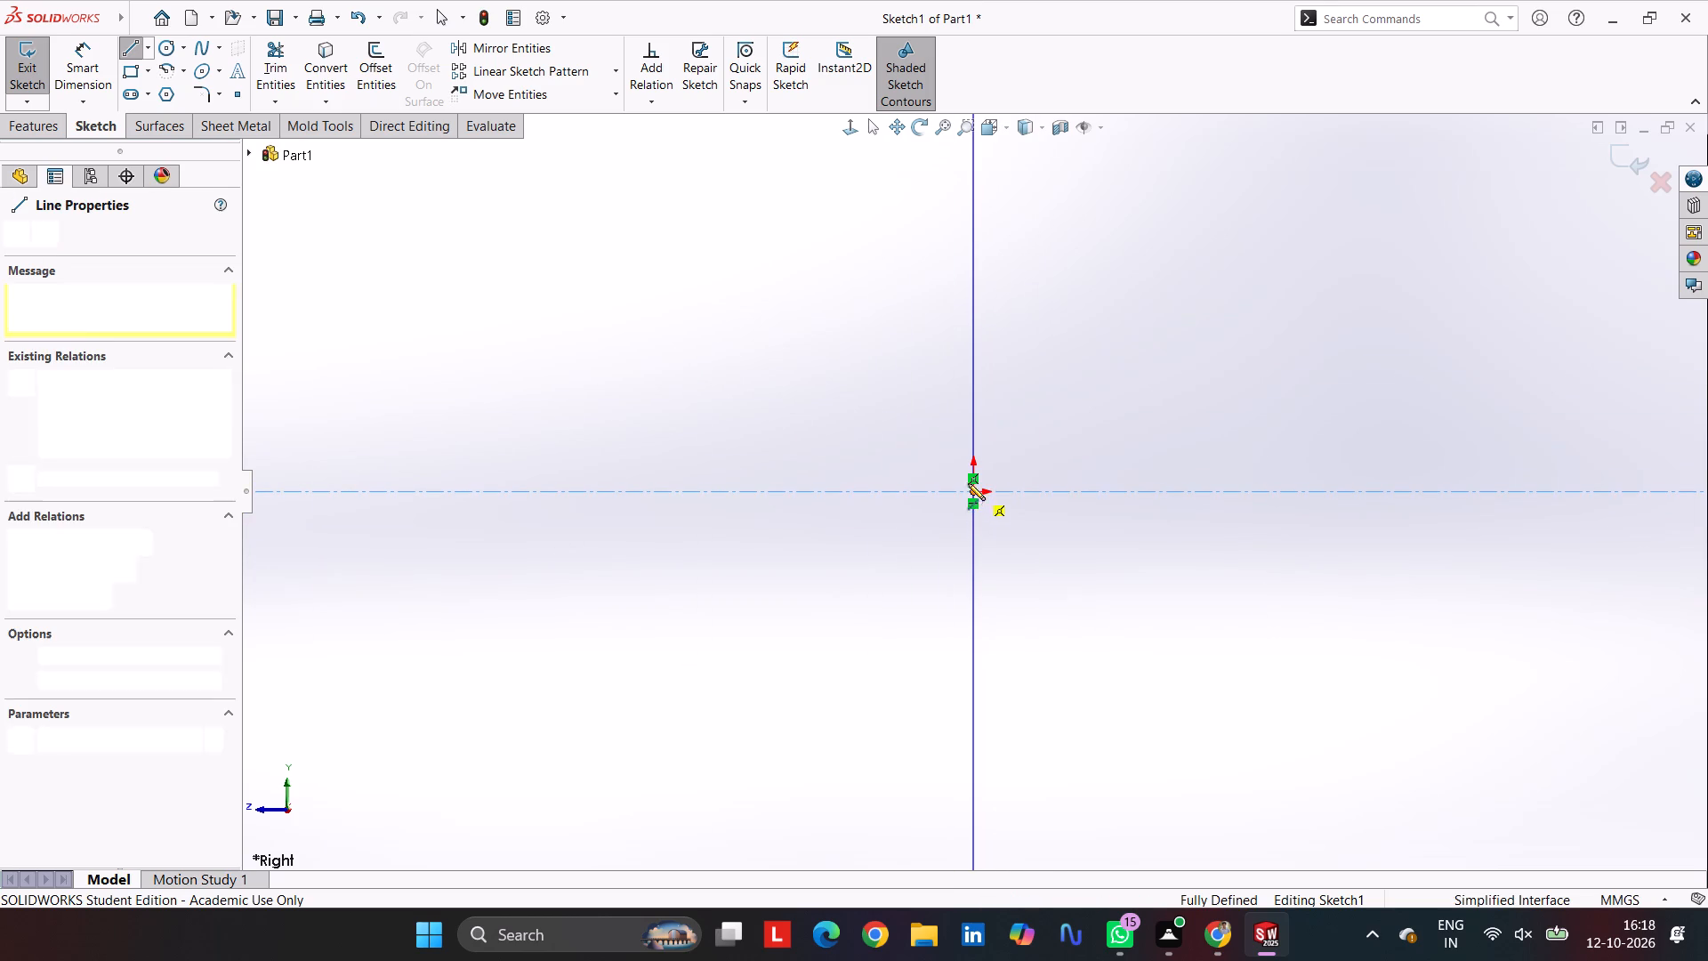
pyautogui.click(28, 240)
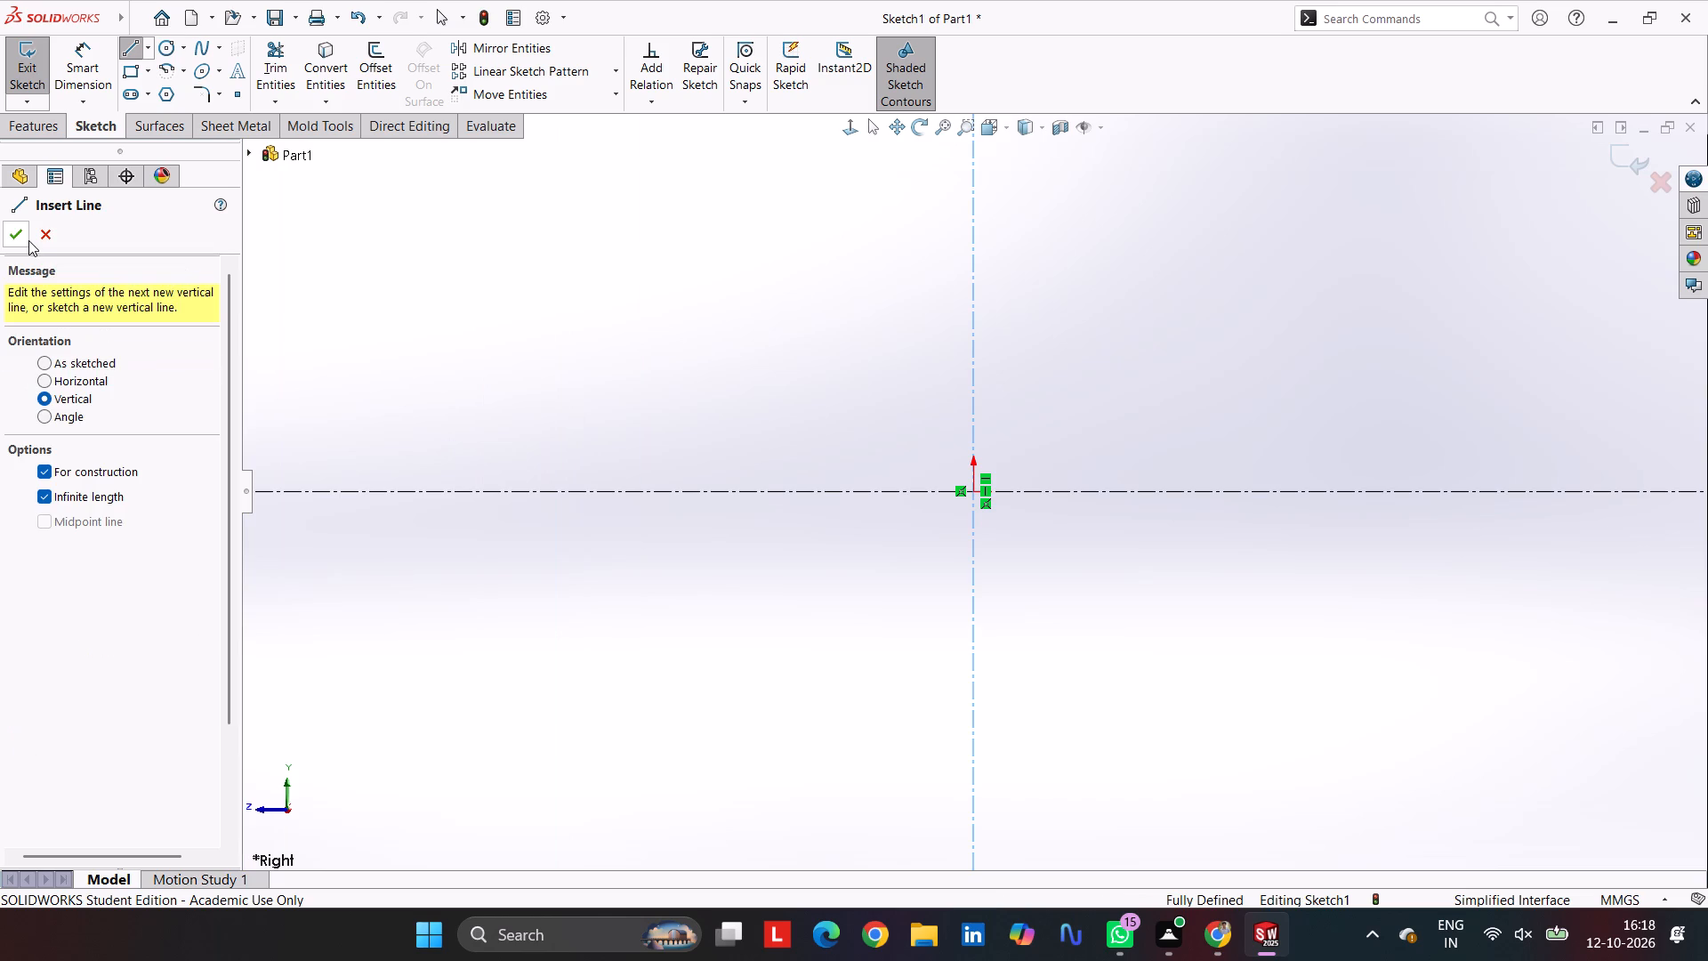
pyautogui.click(28, 240)
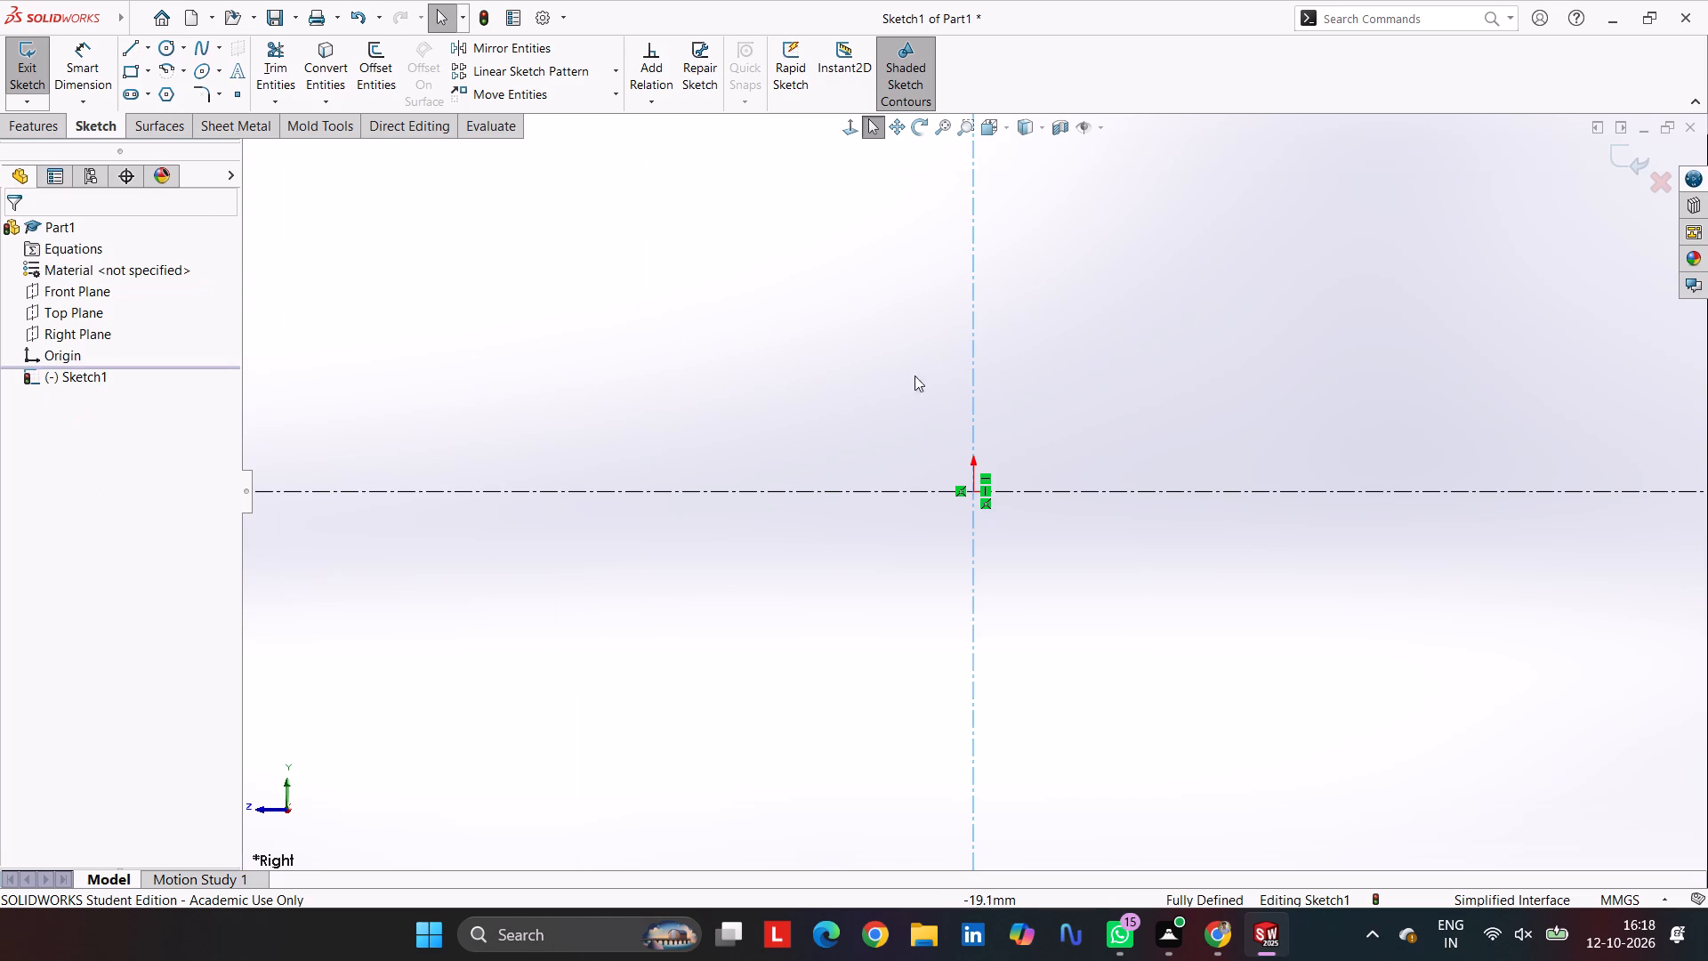
# Sketch a base line about 108 mm long above the origin, then its right side: 38 mm edge, inward shoulder, 70 mm upright and 13 mm top.
pyautogui.click(129, 53)
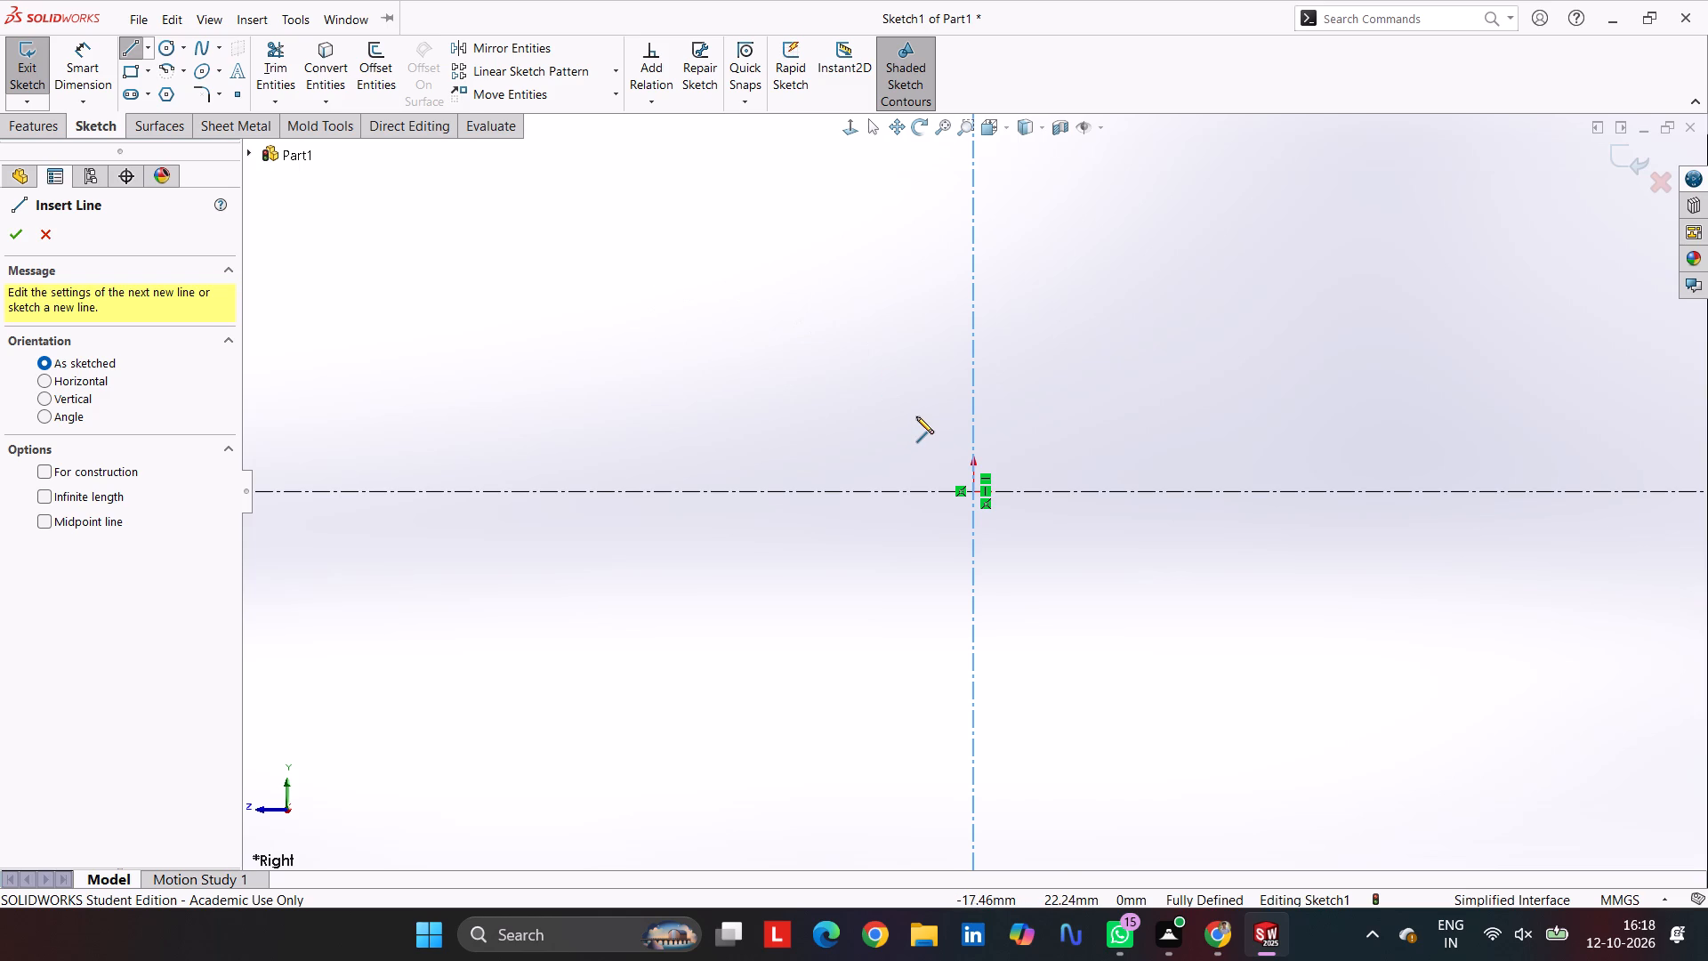
pyautogui.click(804, 324)
pyautogui.click(1156, 327)
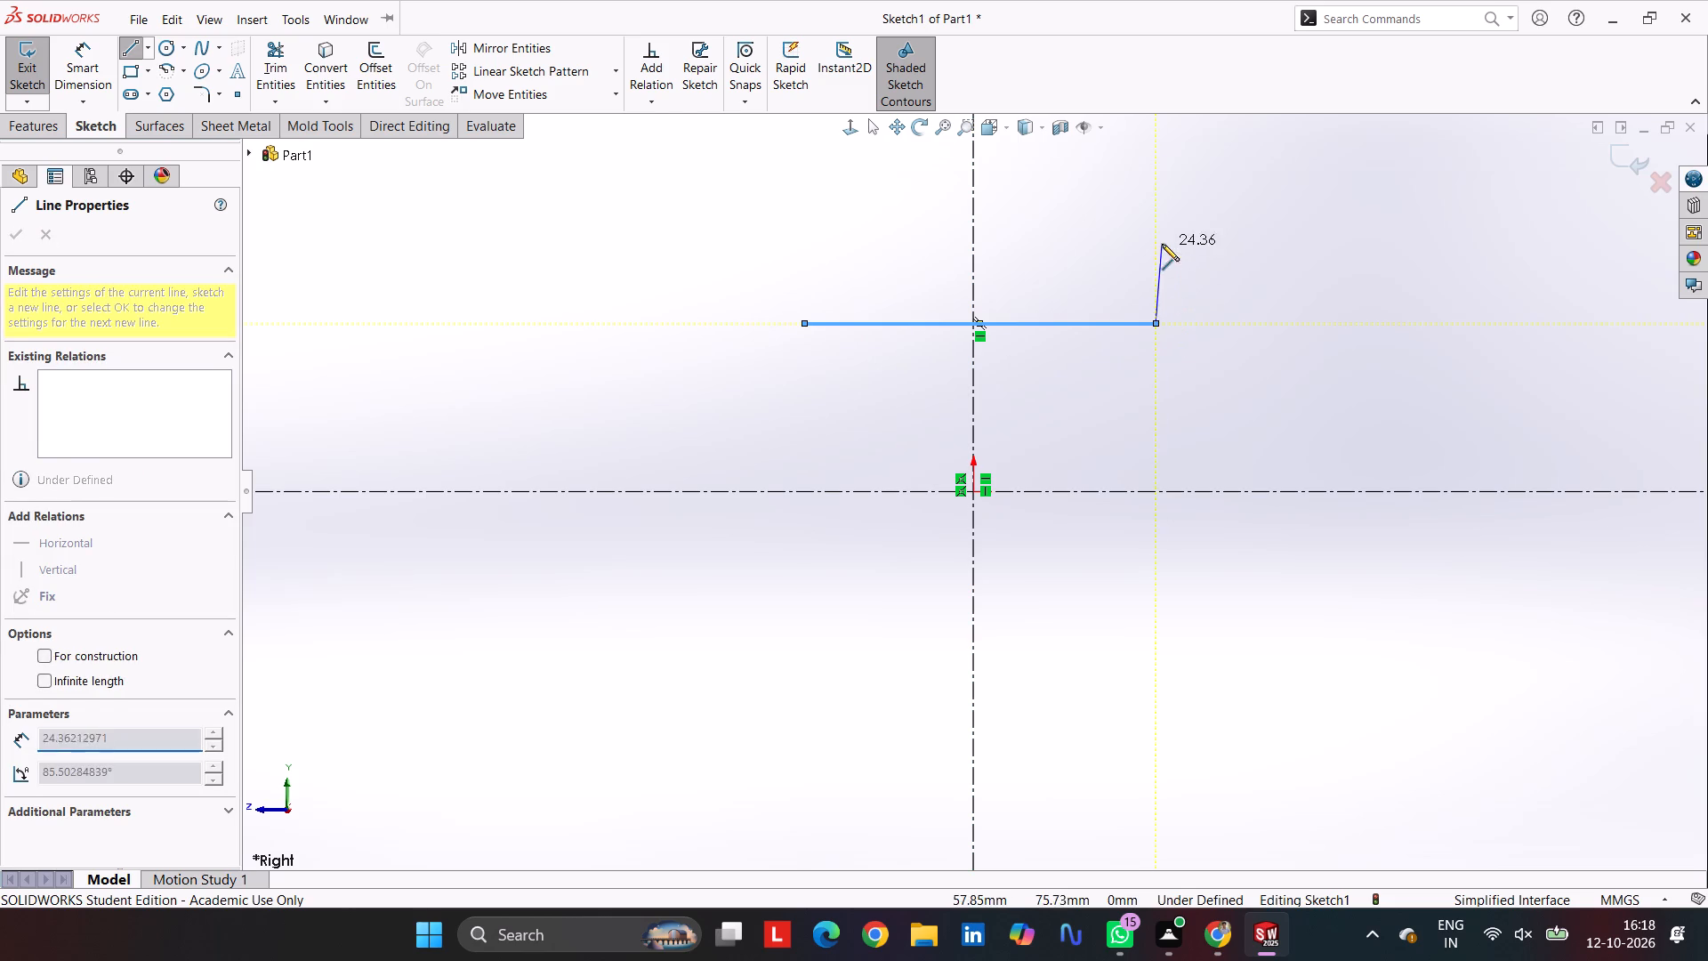
pyautogui.click(1151, 198)
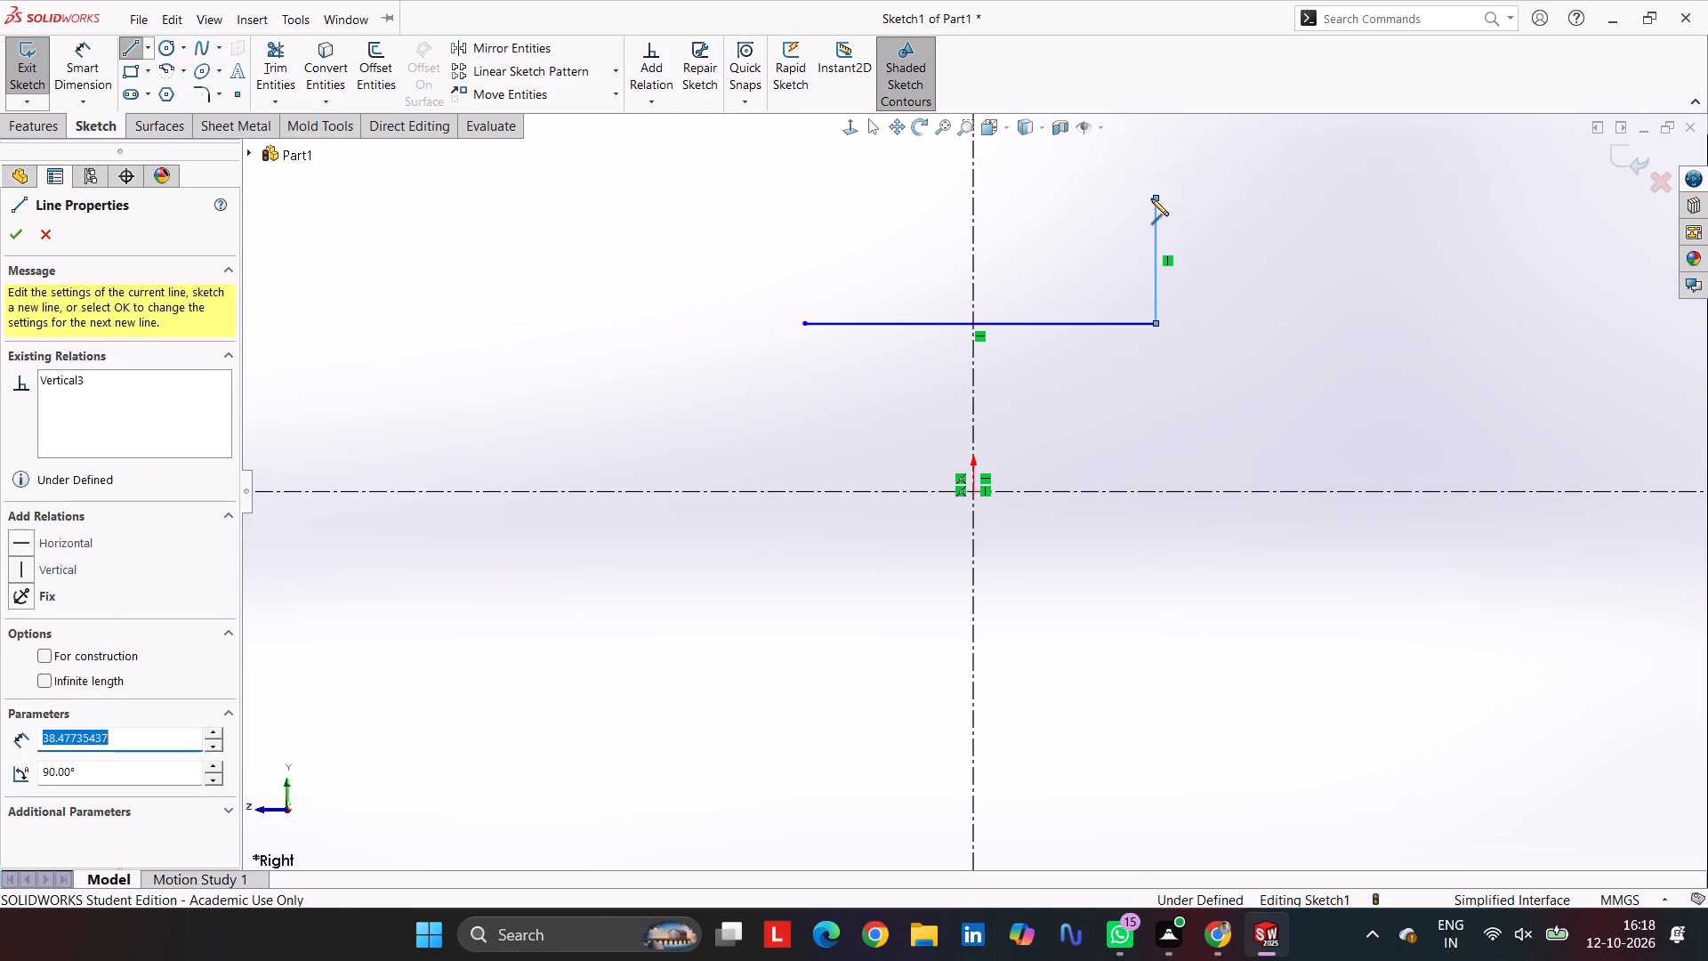
pyautogui.click(1076, 198)
pyautogui.scroll(4, 1076, 198)
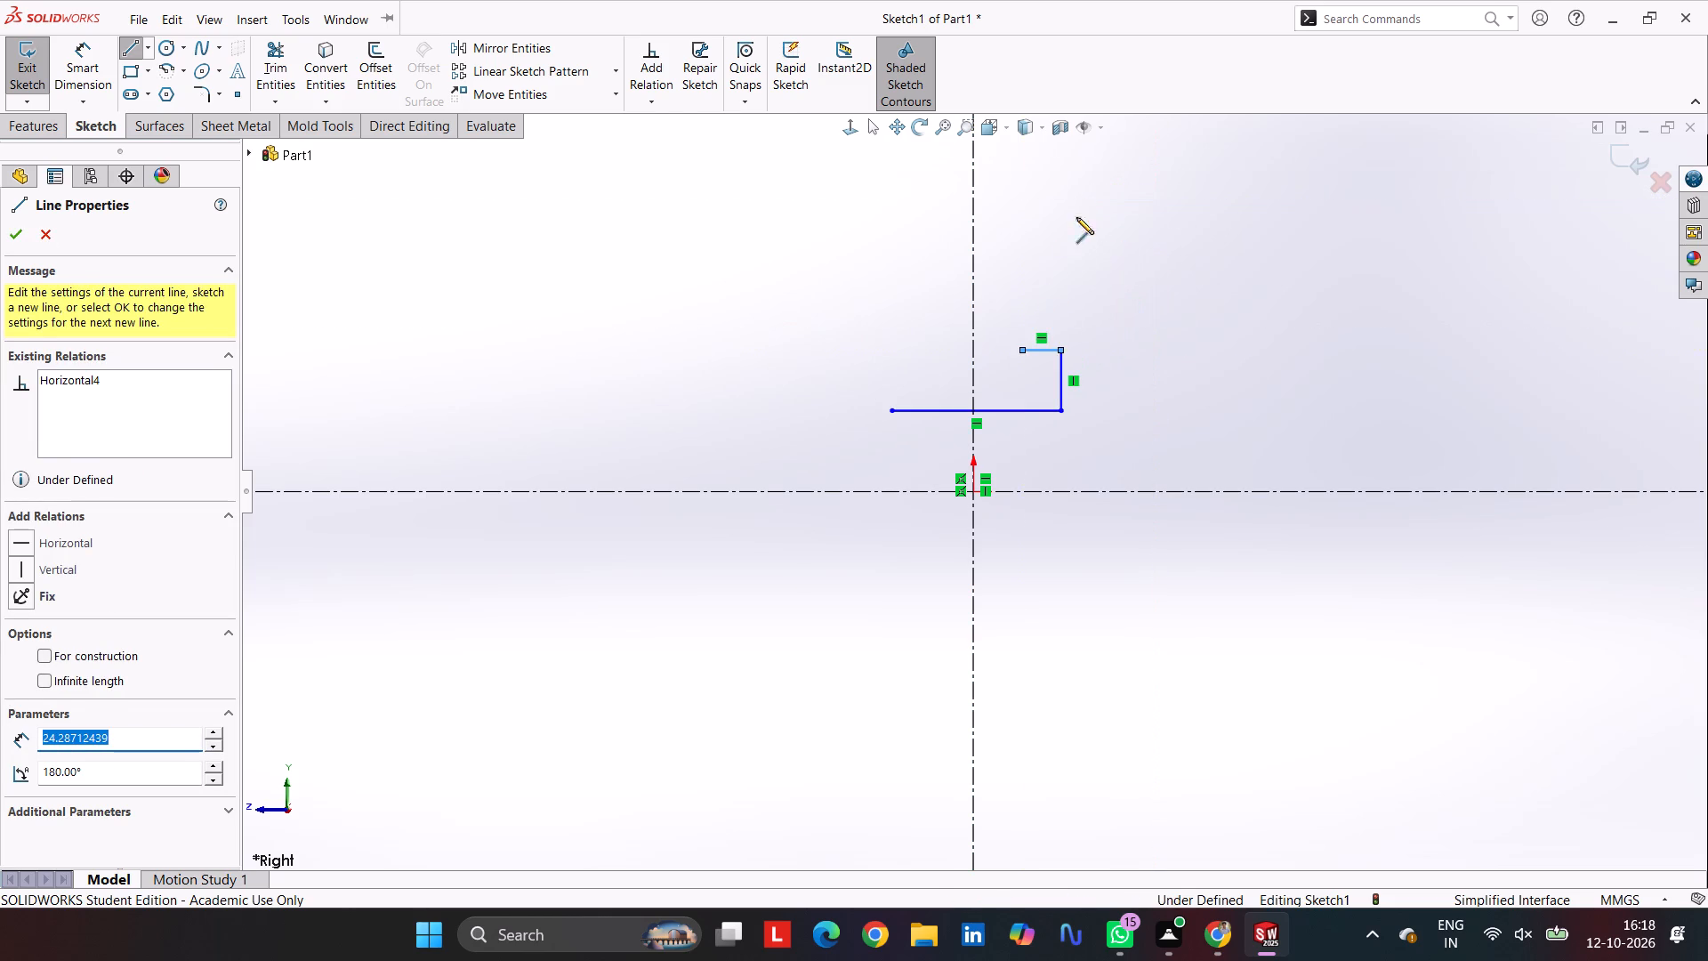
pyautogui.click(1024, 240)
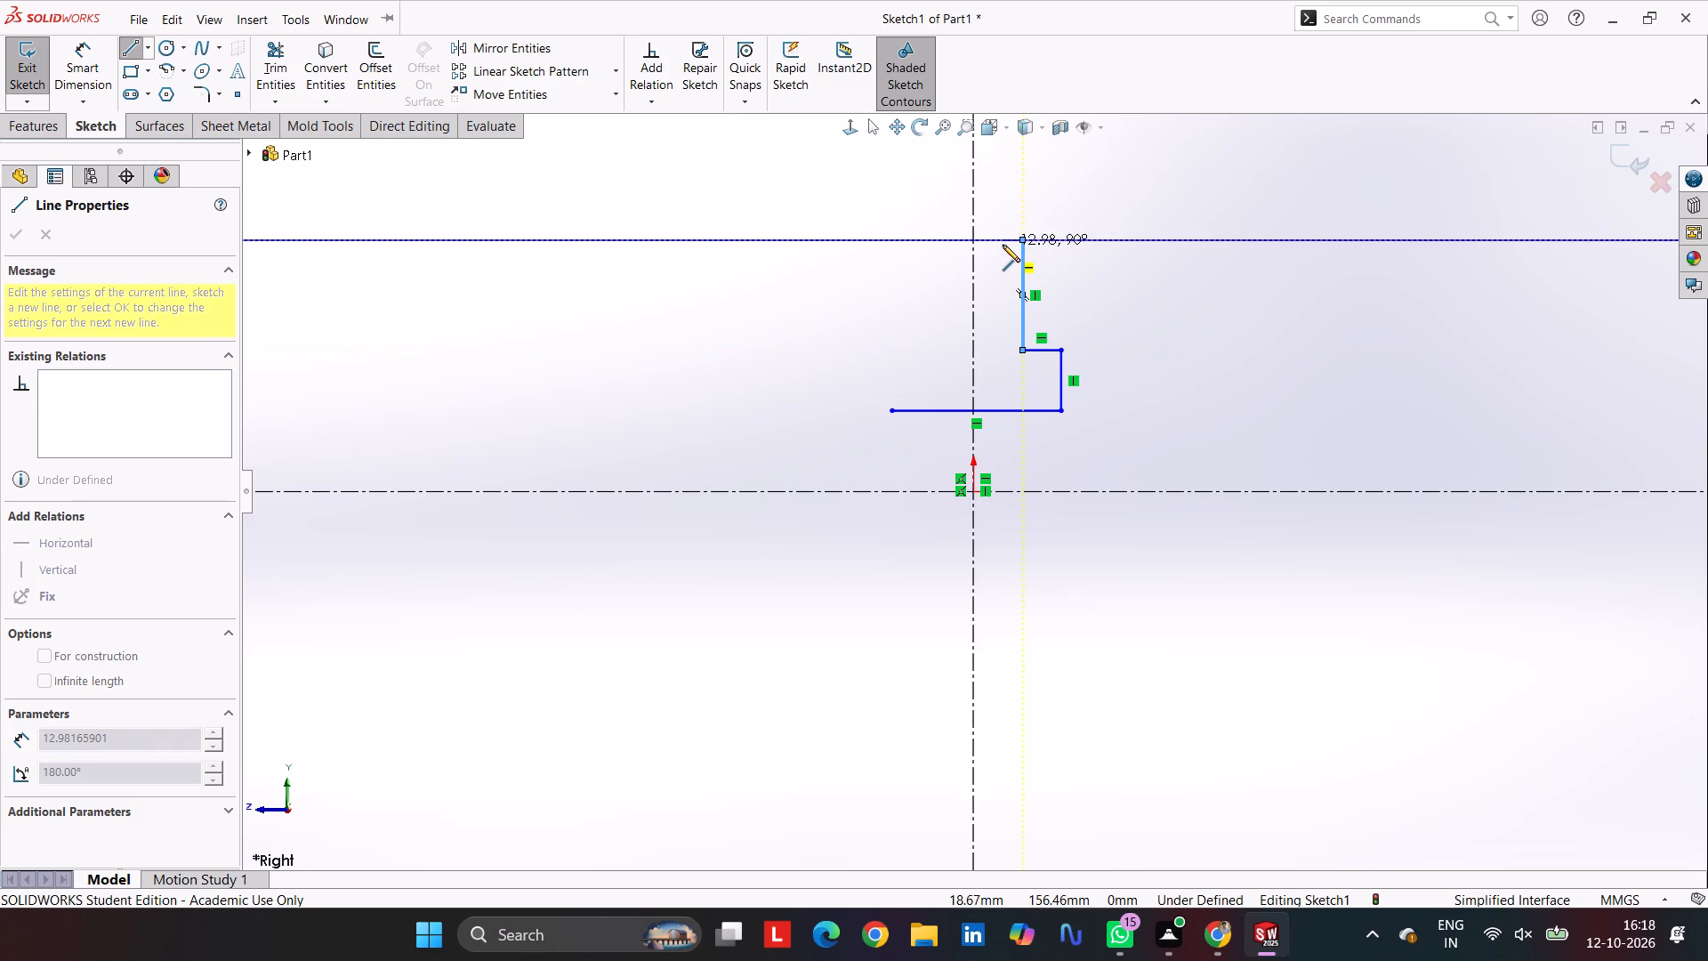
pyautogui.click(1003, 245)
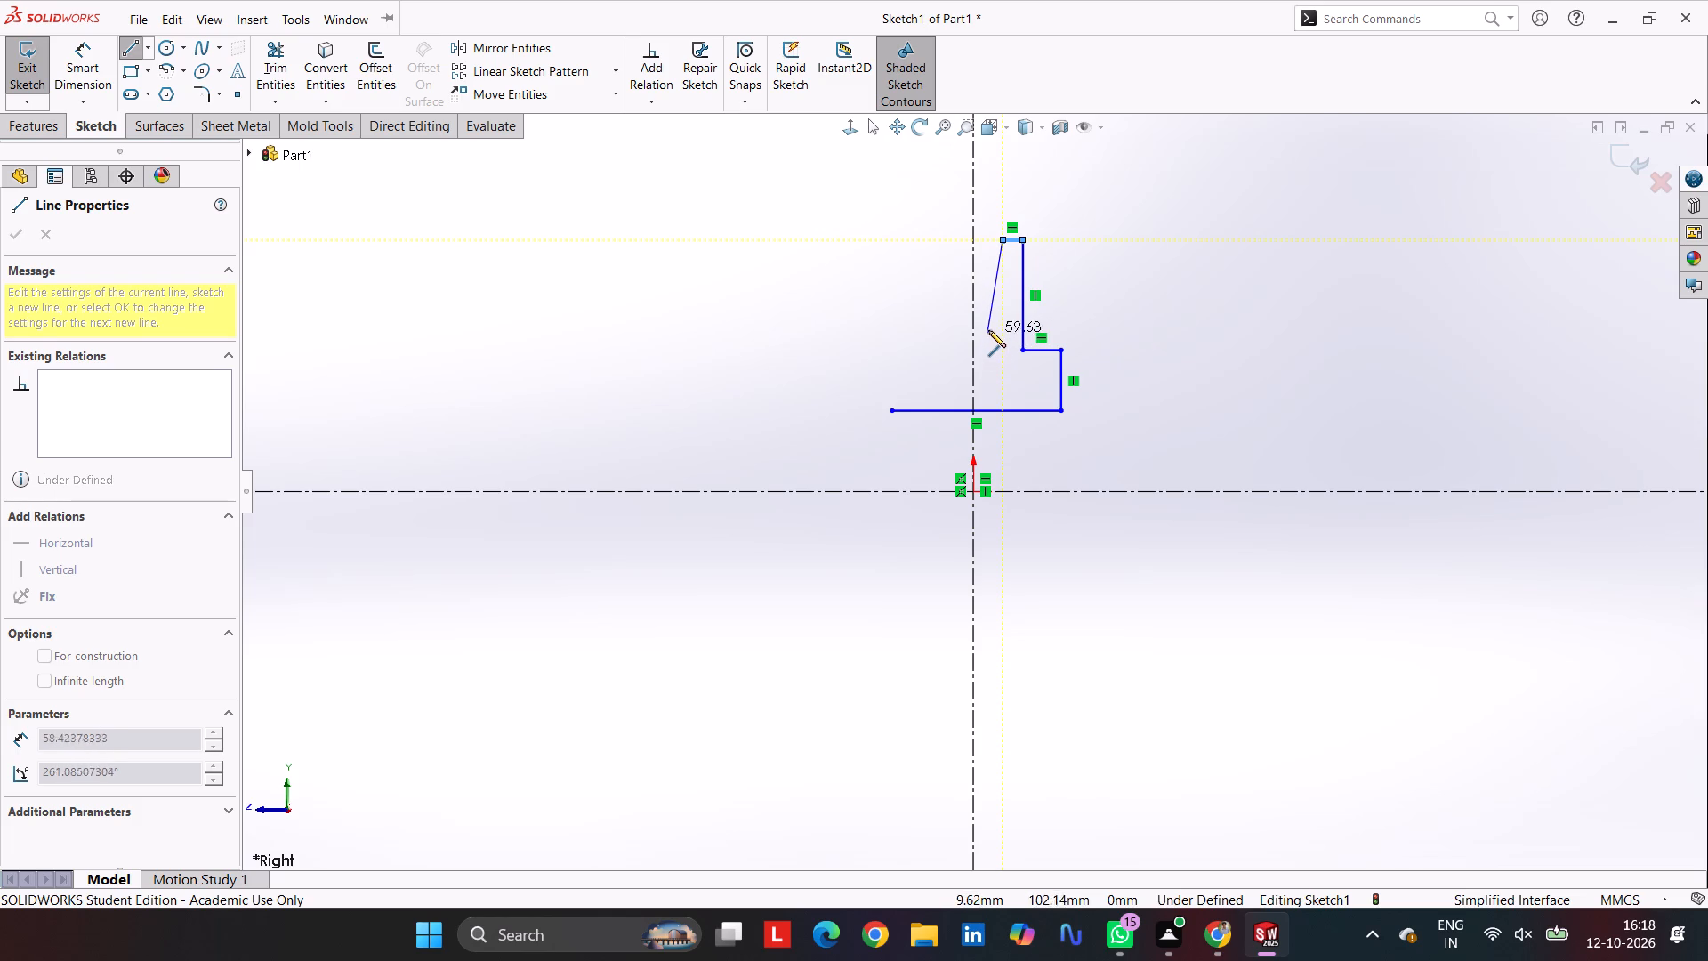
# Continue the profile with a V-shaped groove having a tangent bottom arc of about 10 mm radius, ending in a top edge about 15 mm long.
pyautogui.click(988, 330)
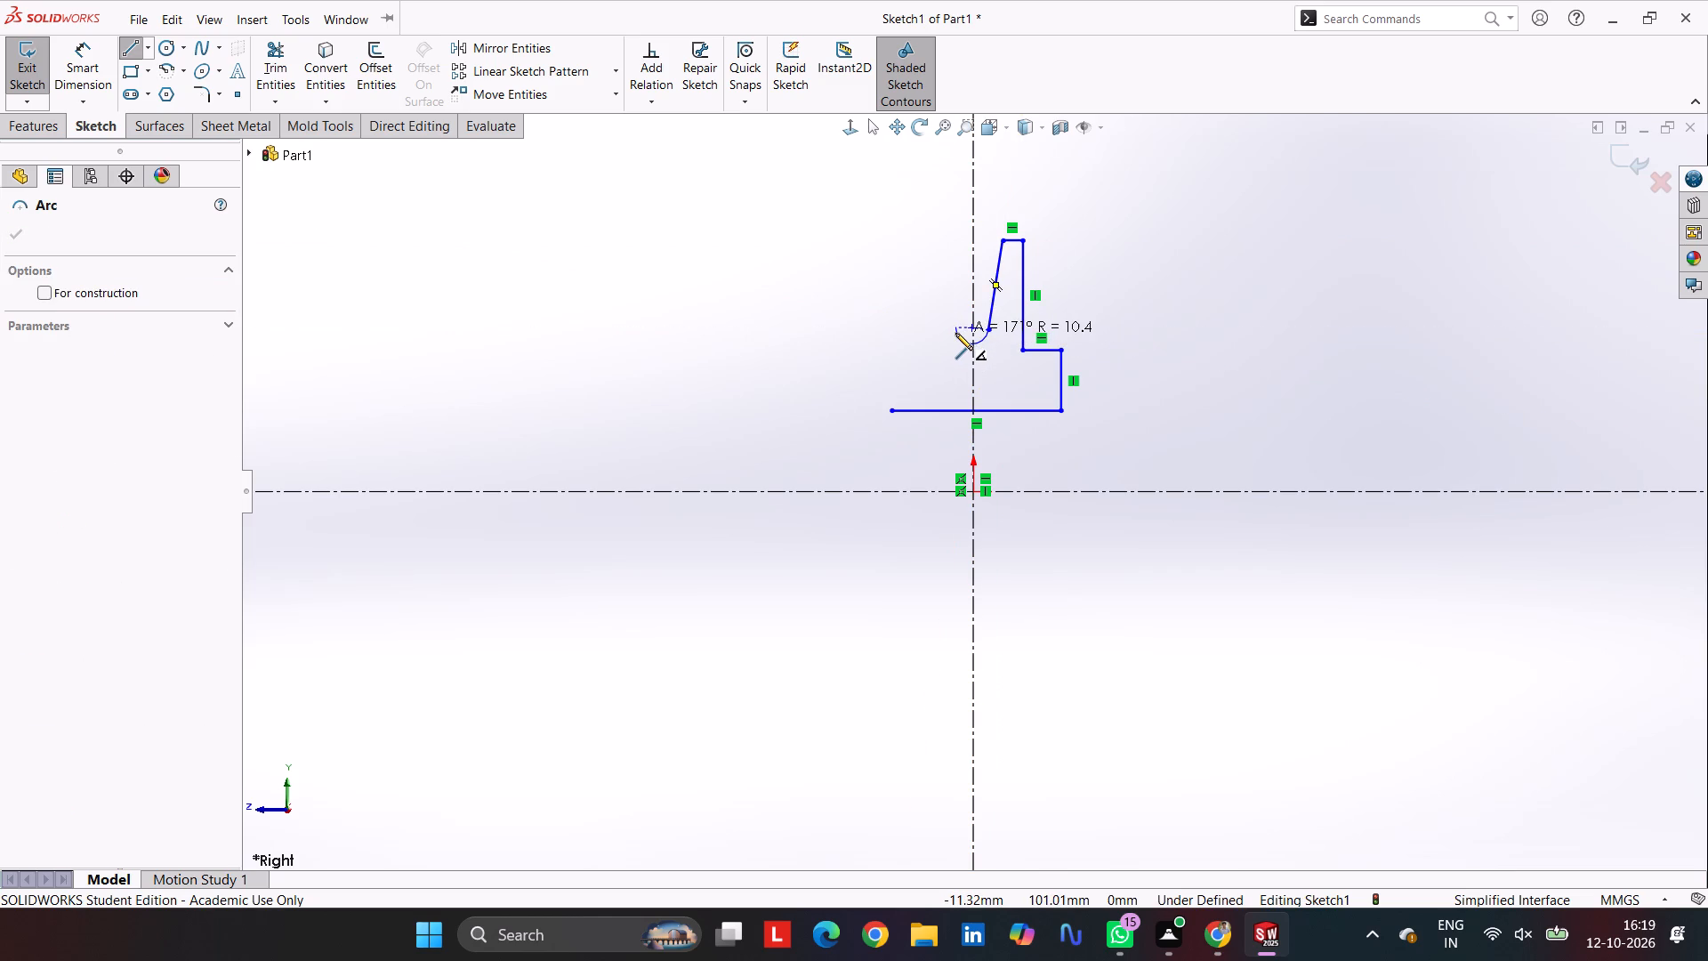
pyautogui.click(955, 333)
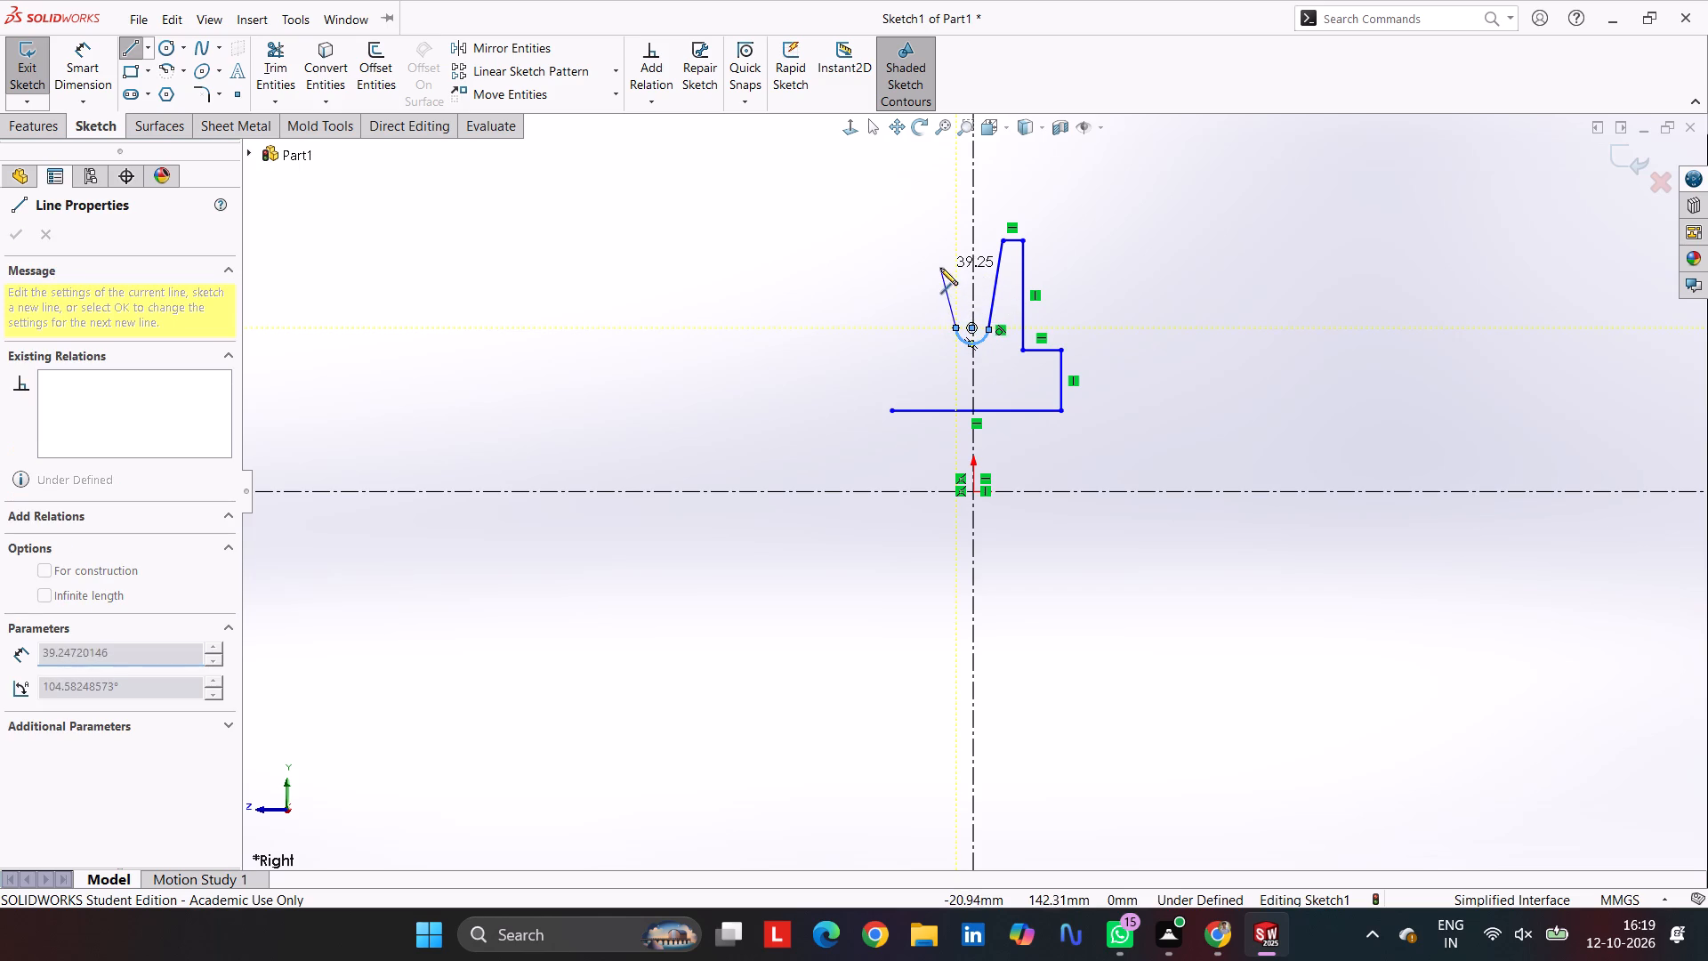
pyautogui.click(937, 238)
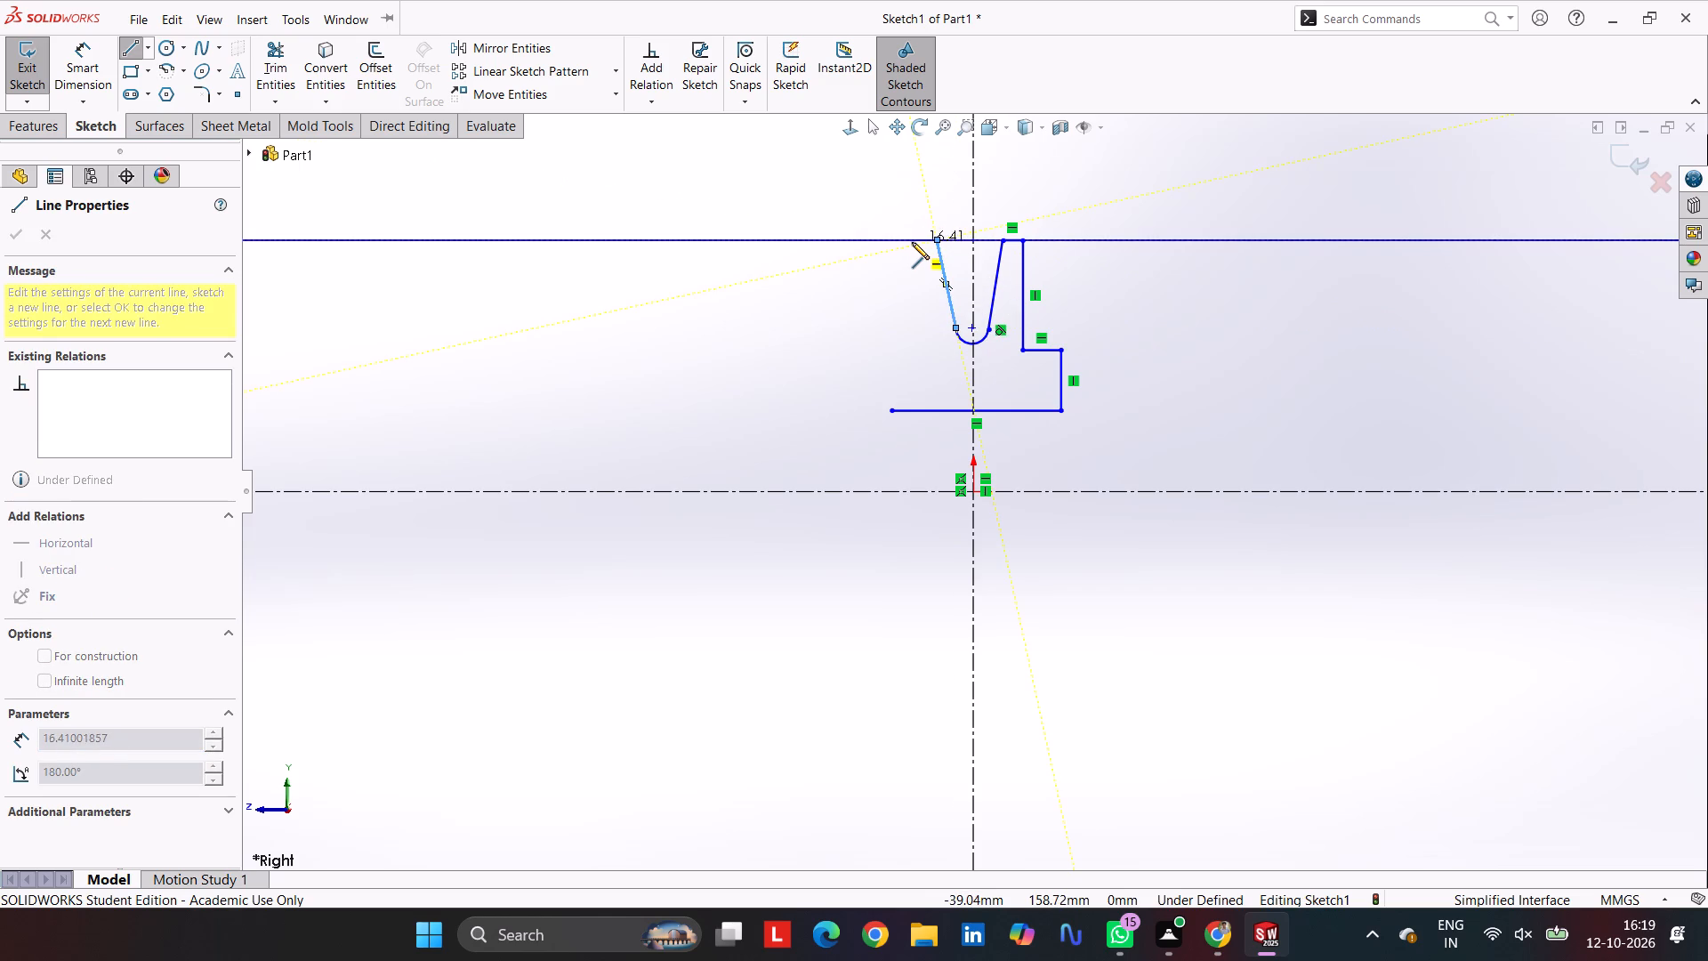
pyautogui.click(914, 242)
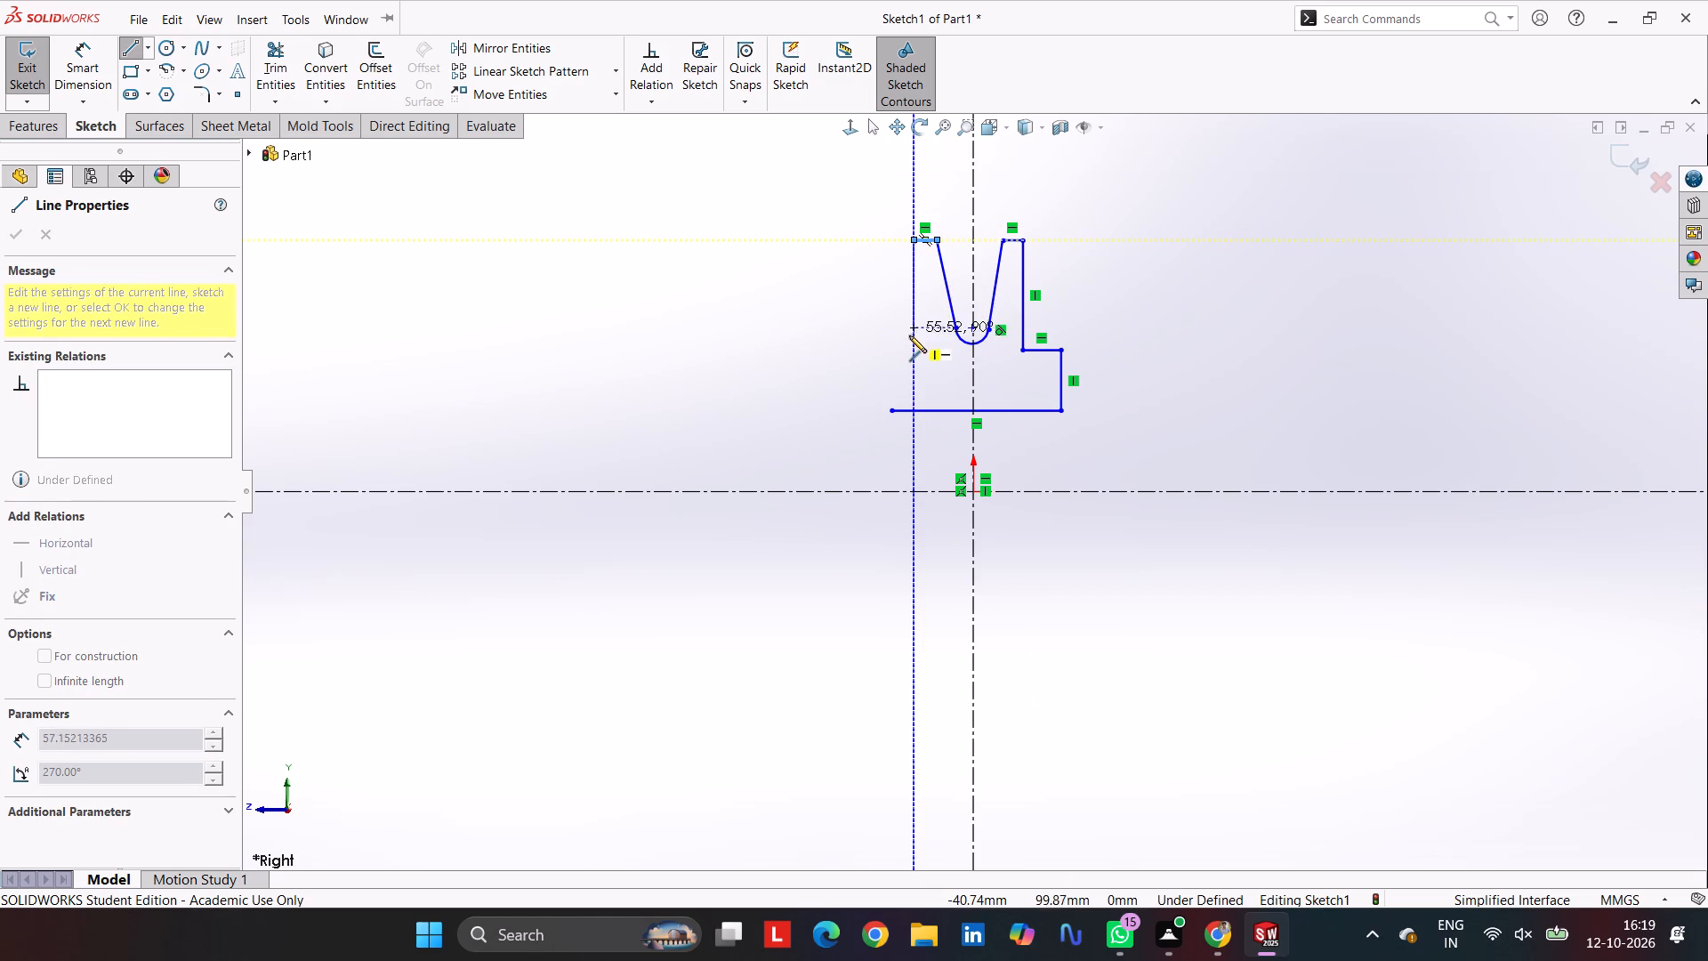
# Close the profile's left side with a vertical upright, a shoulder about 14 mm wide and a 38 mm edge down to the base line.
pyautogui.click(908, 351)
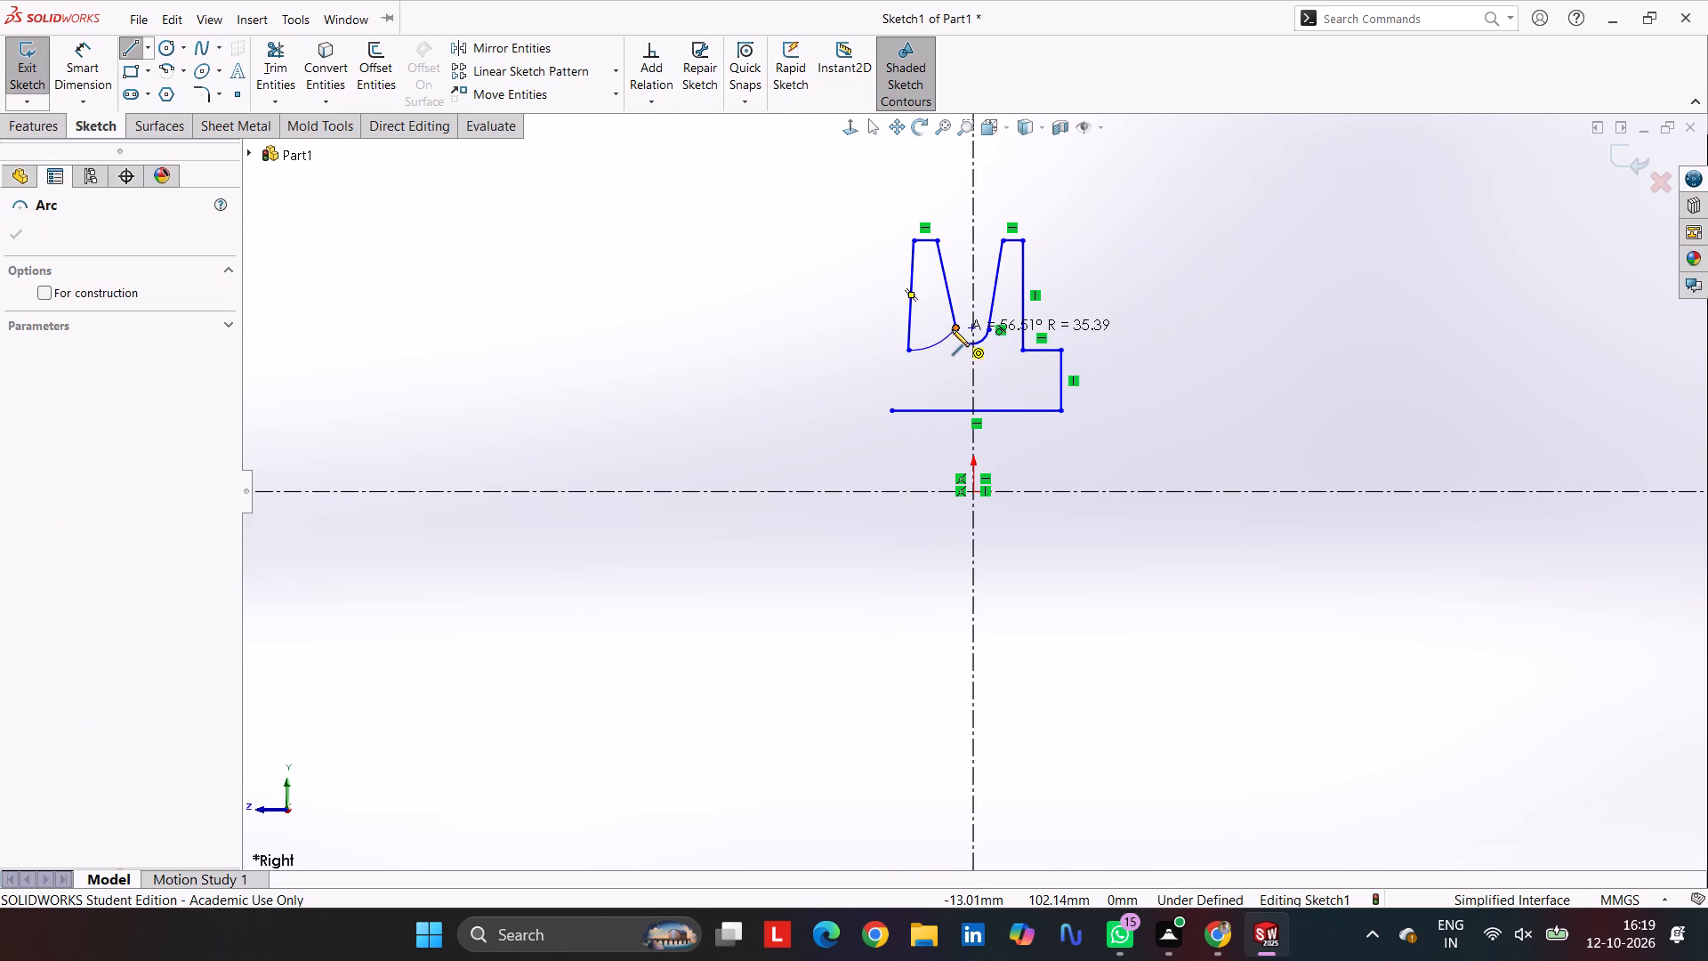
pyautogui.hotkey('ctrl', 'z')
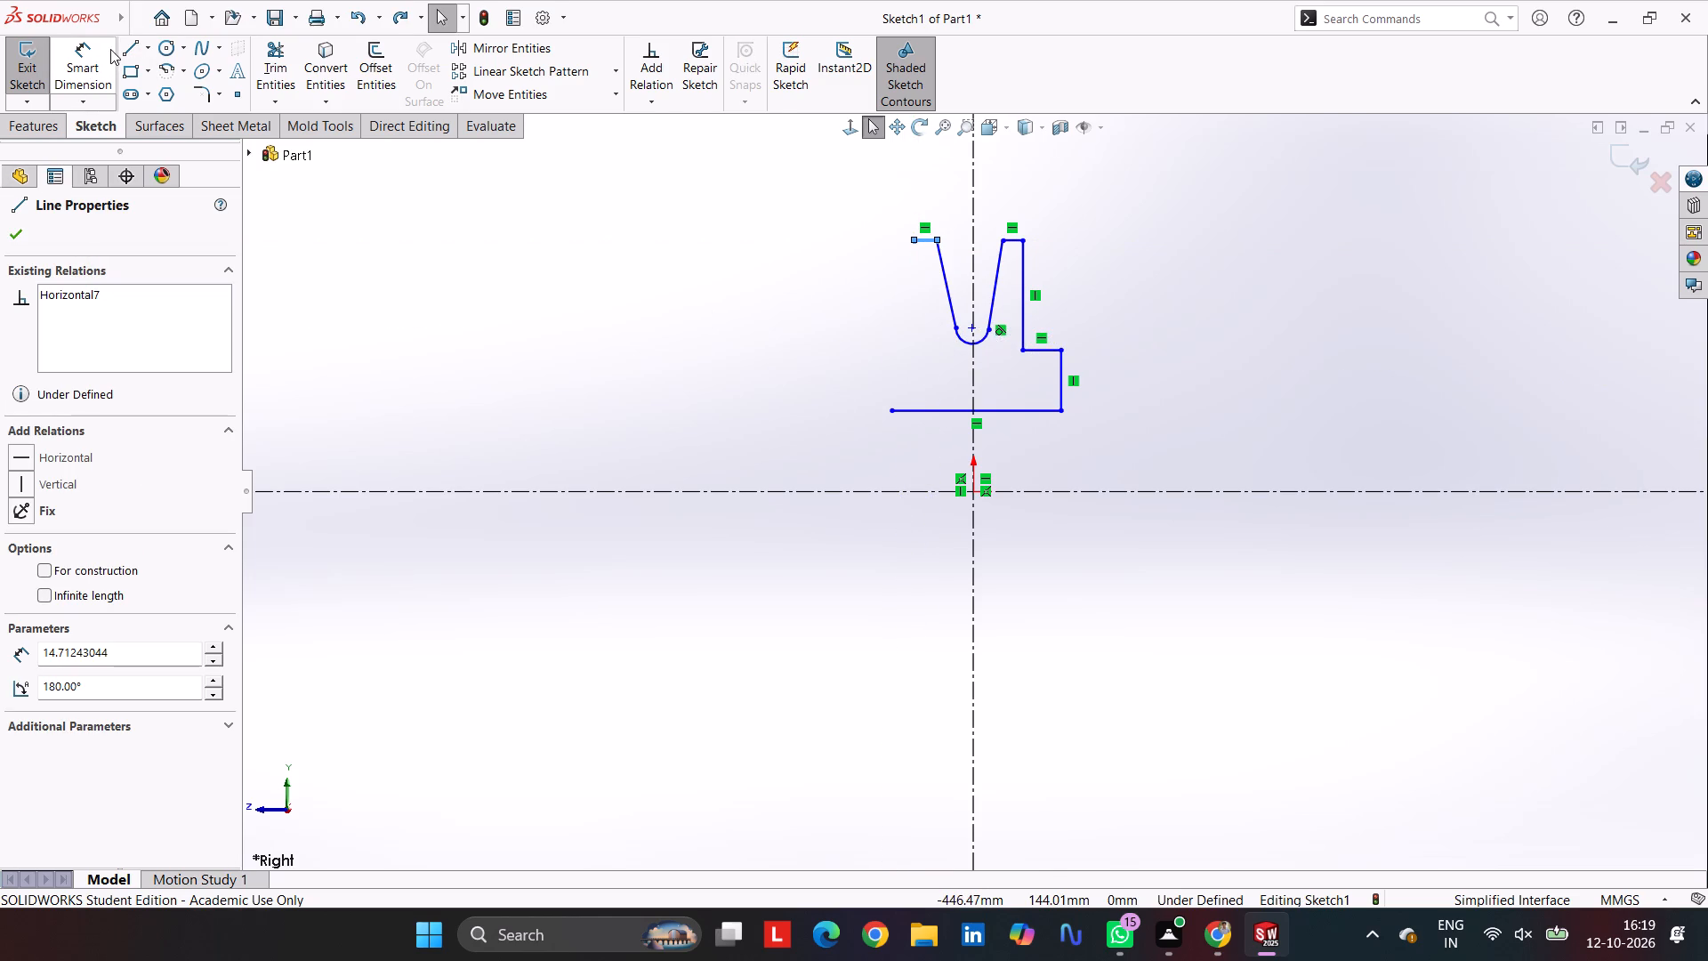
pyautogui.click(122, 50)
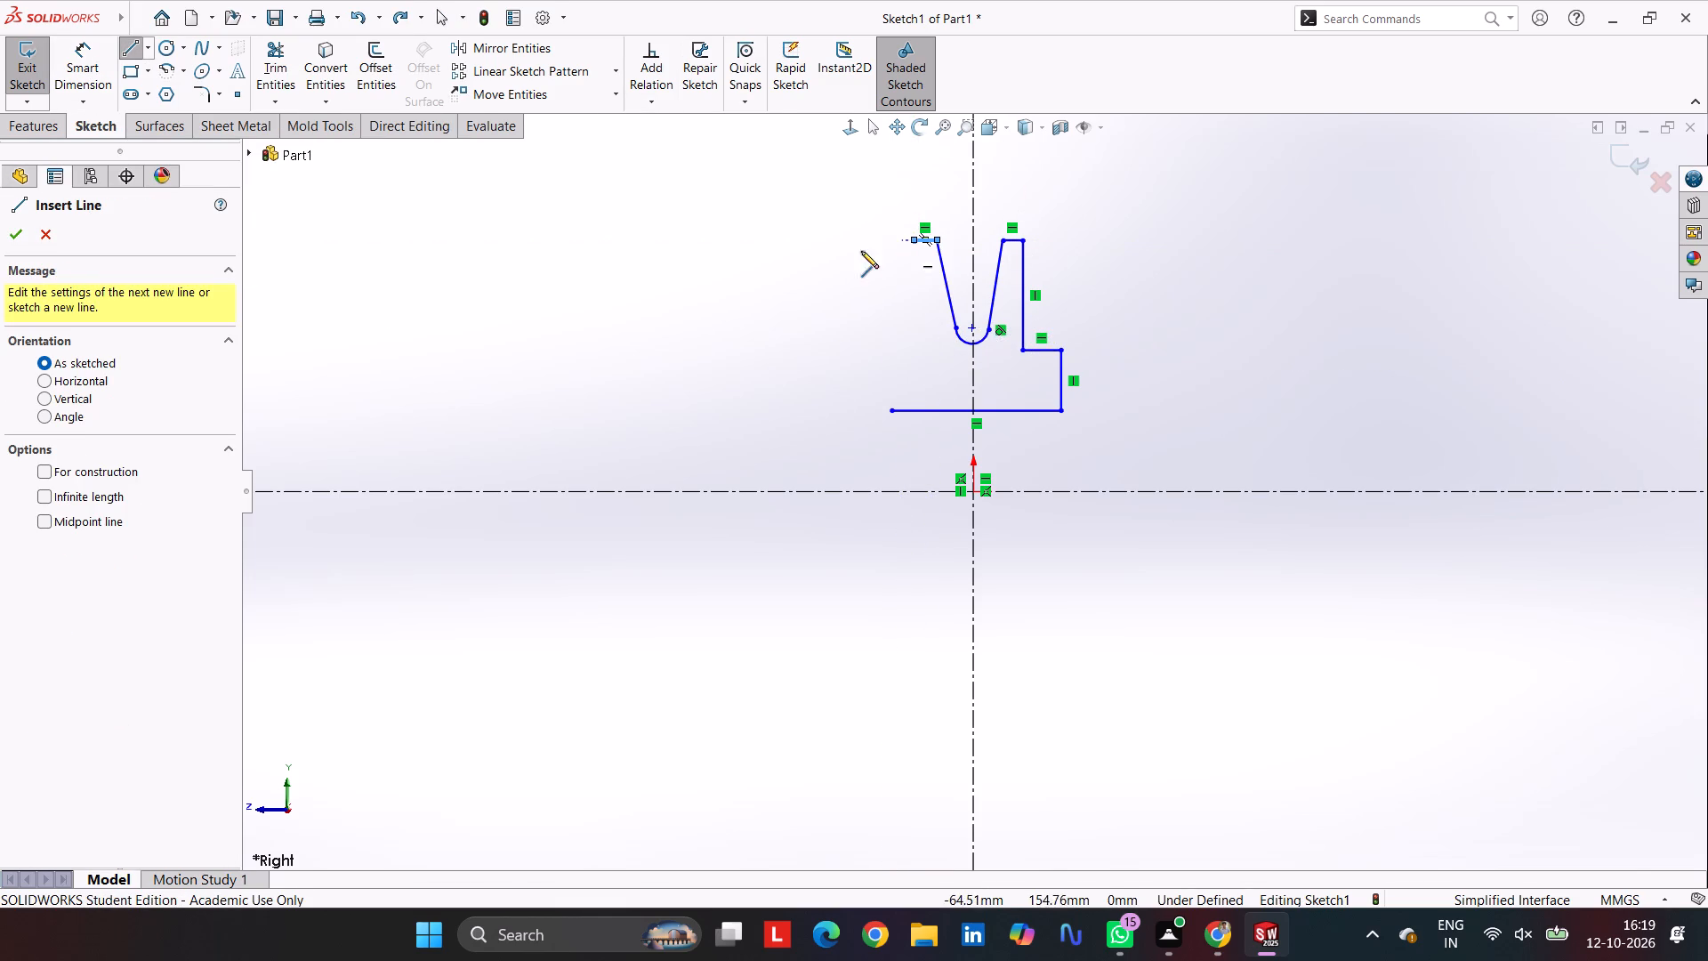
pyautogui.click(912, 238)
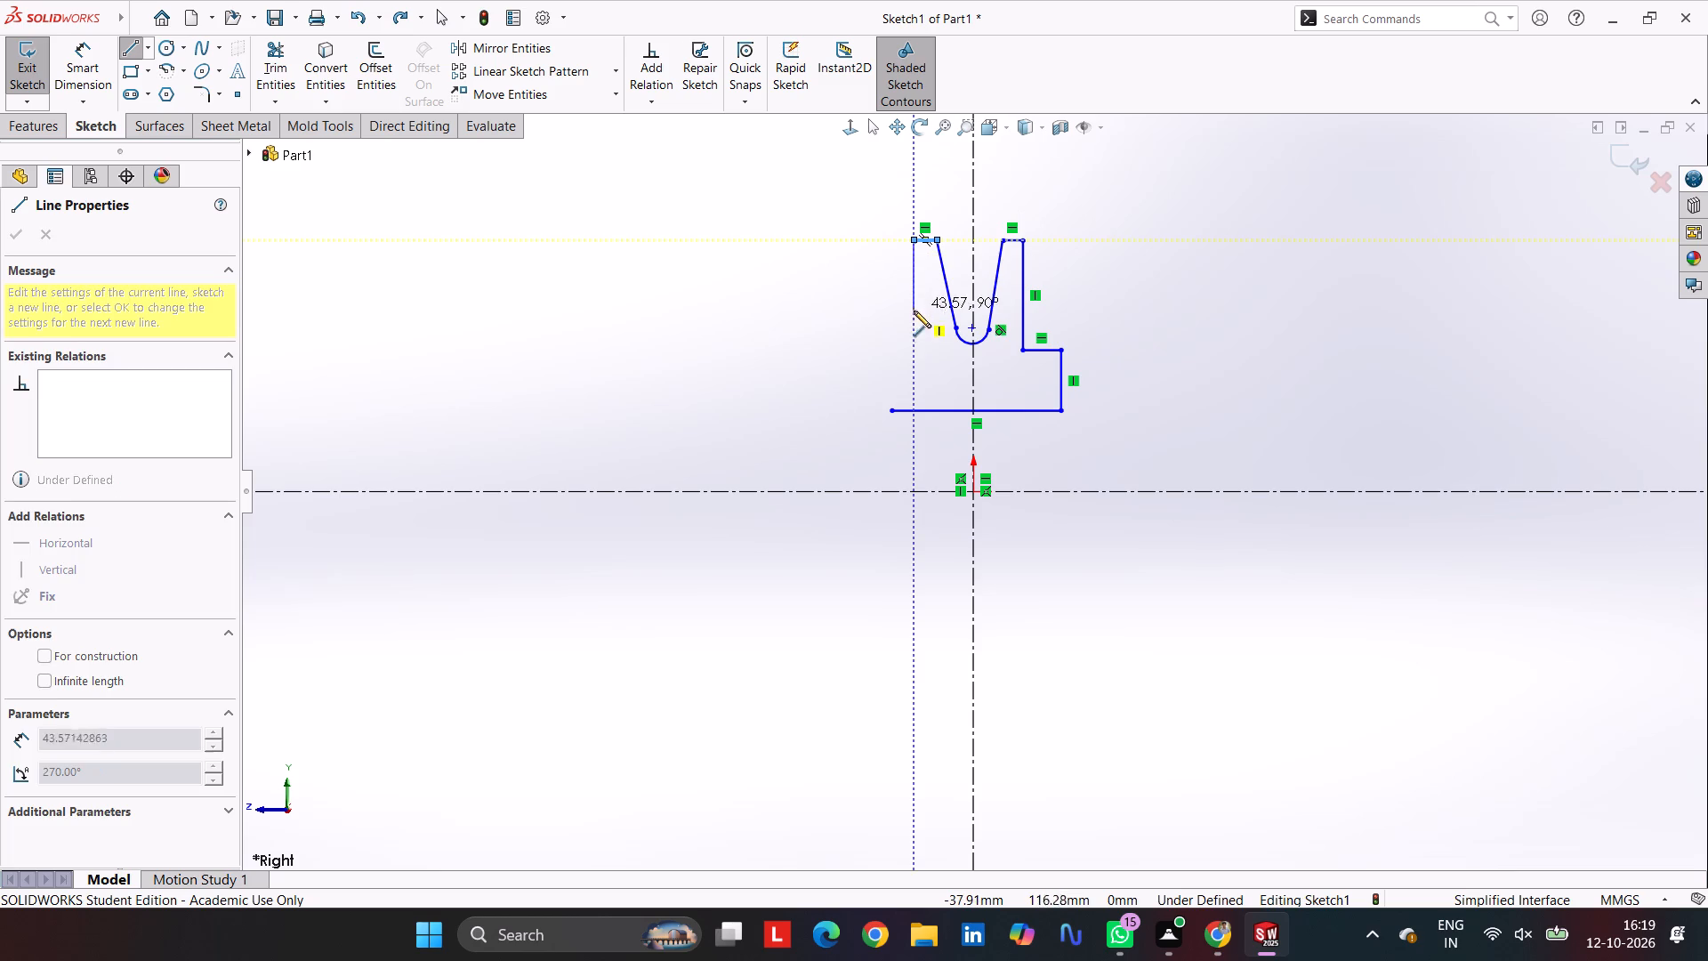
pyautogui.click(910, 347)
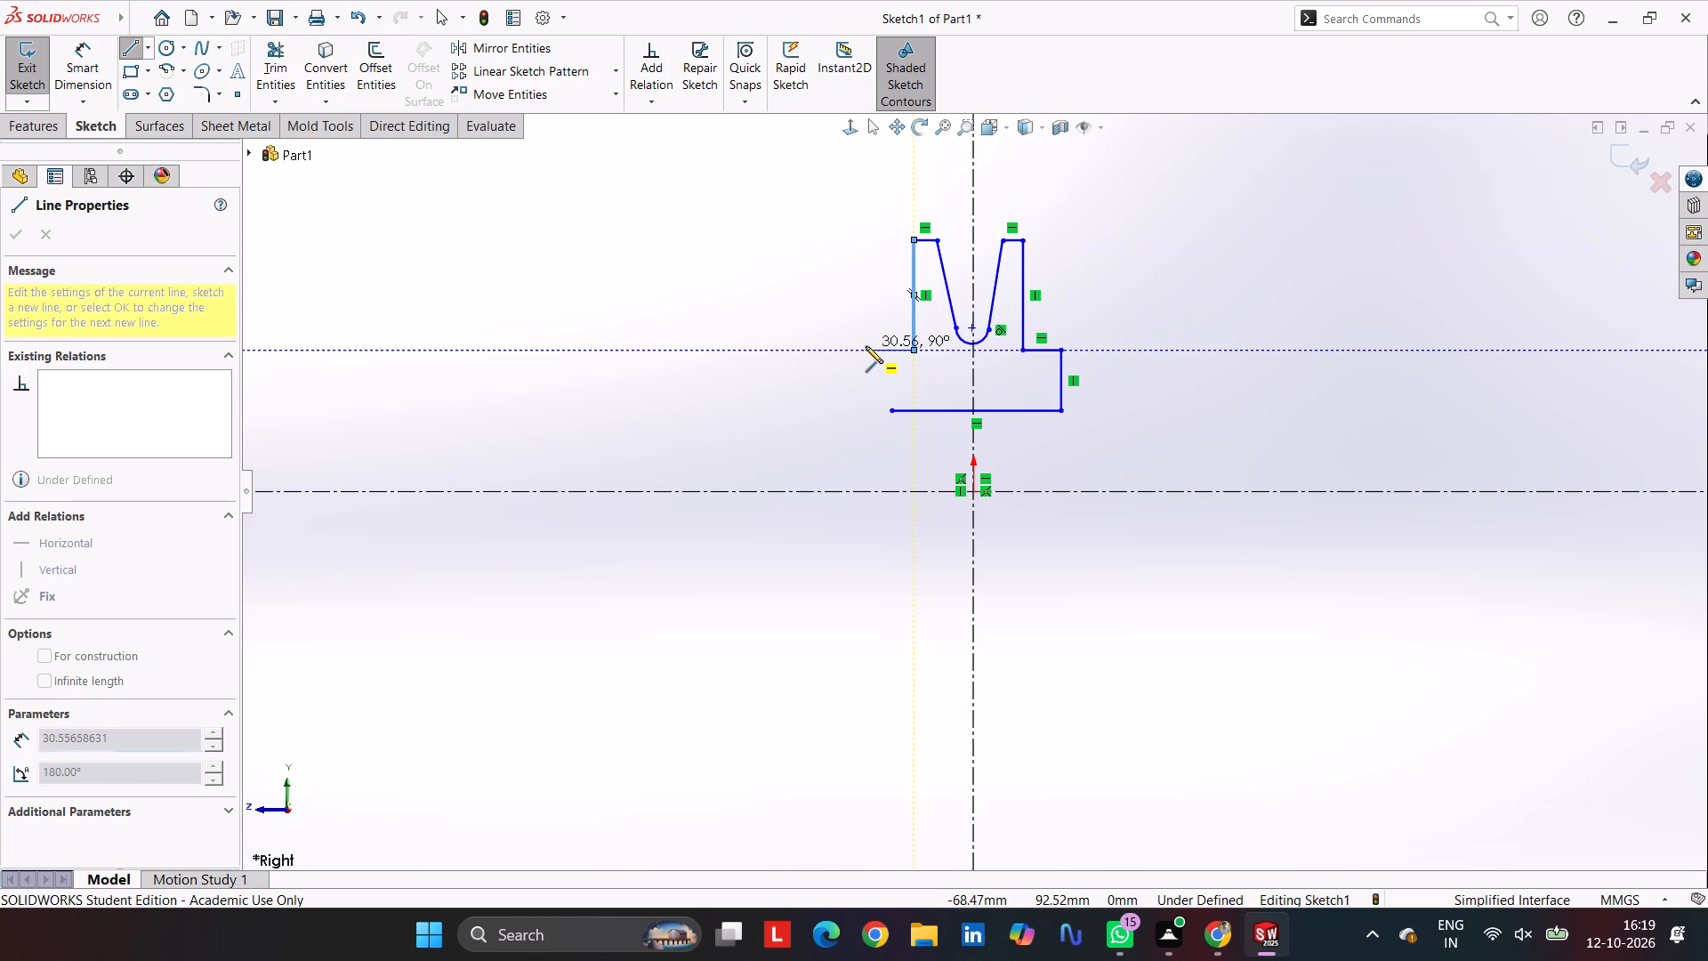
pyautogui.click(891, 351)
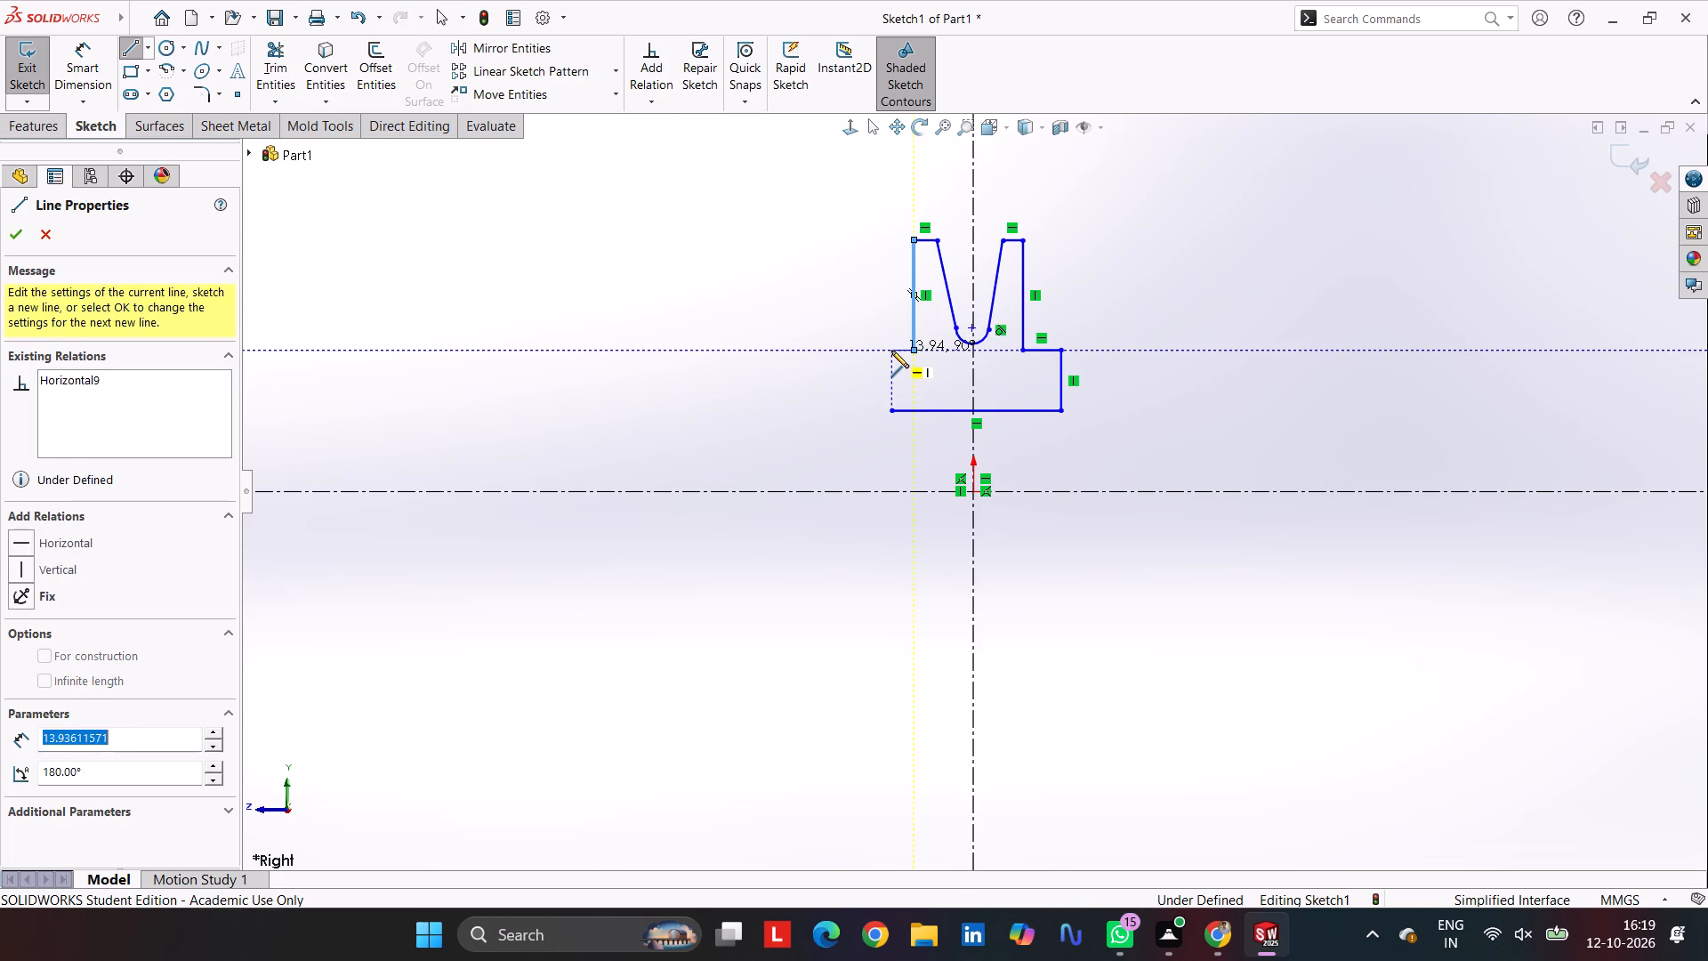
pyautogui.click(887, 409)
pyautogui.press('Escape')
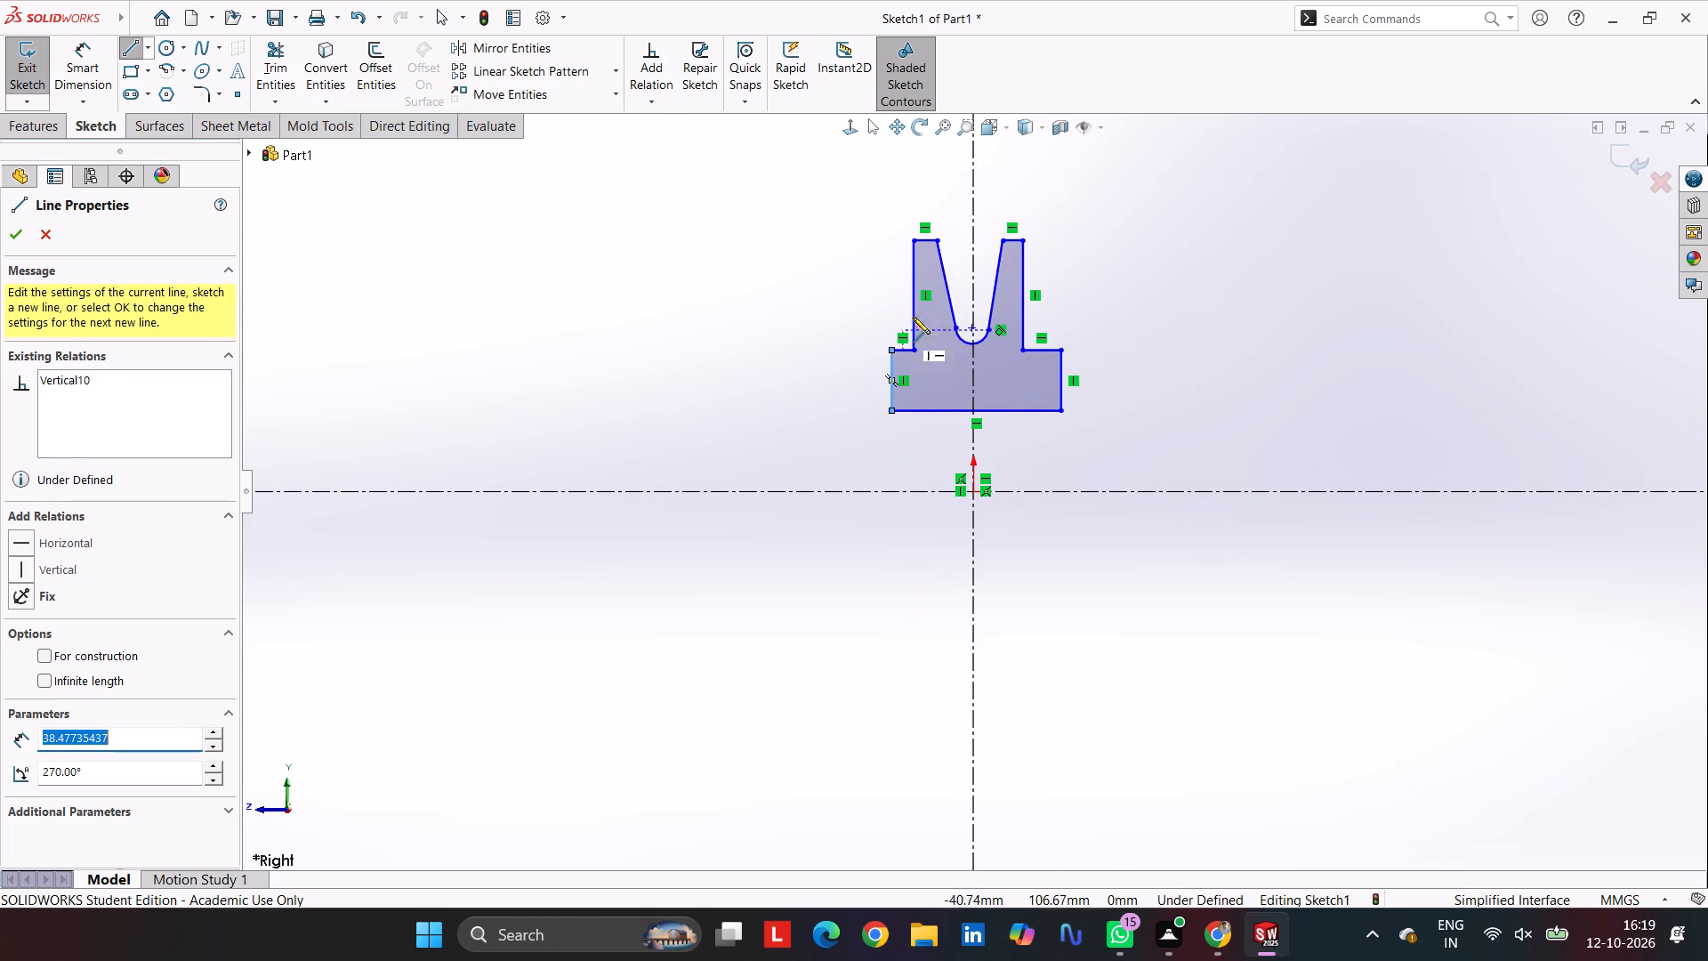
pyautogui.press('Escape')
# Dimension the profile's bottom line and set its length to 55 mm.
pyautogui.scroll(-1, 1018, 374)
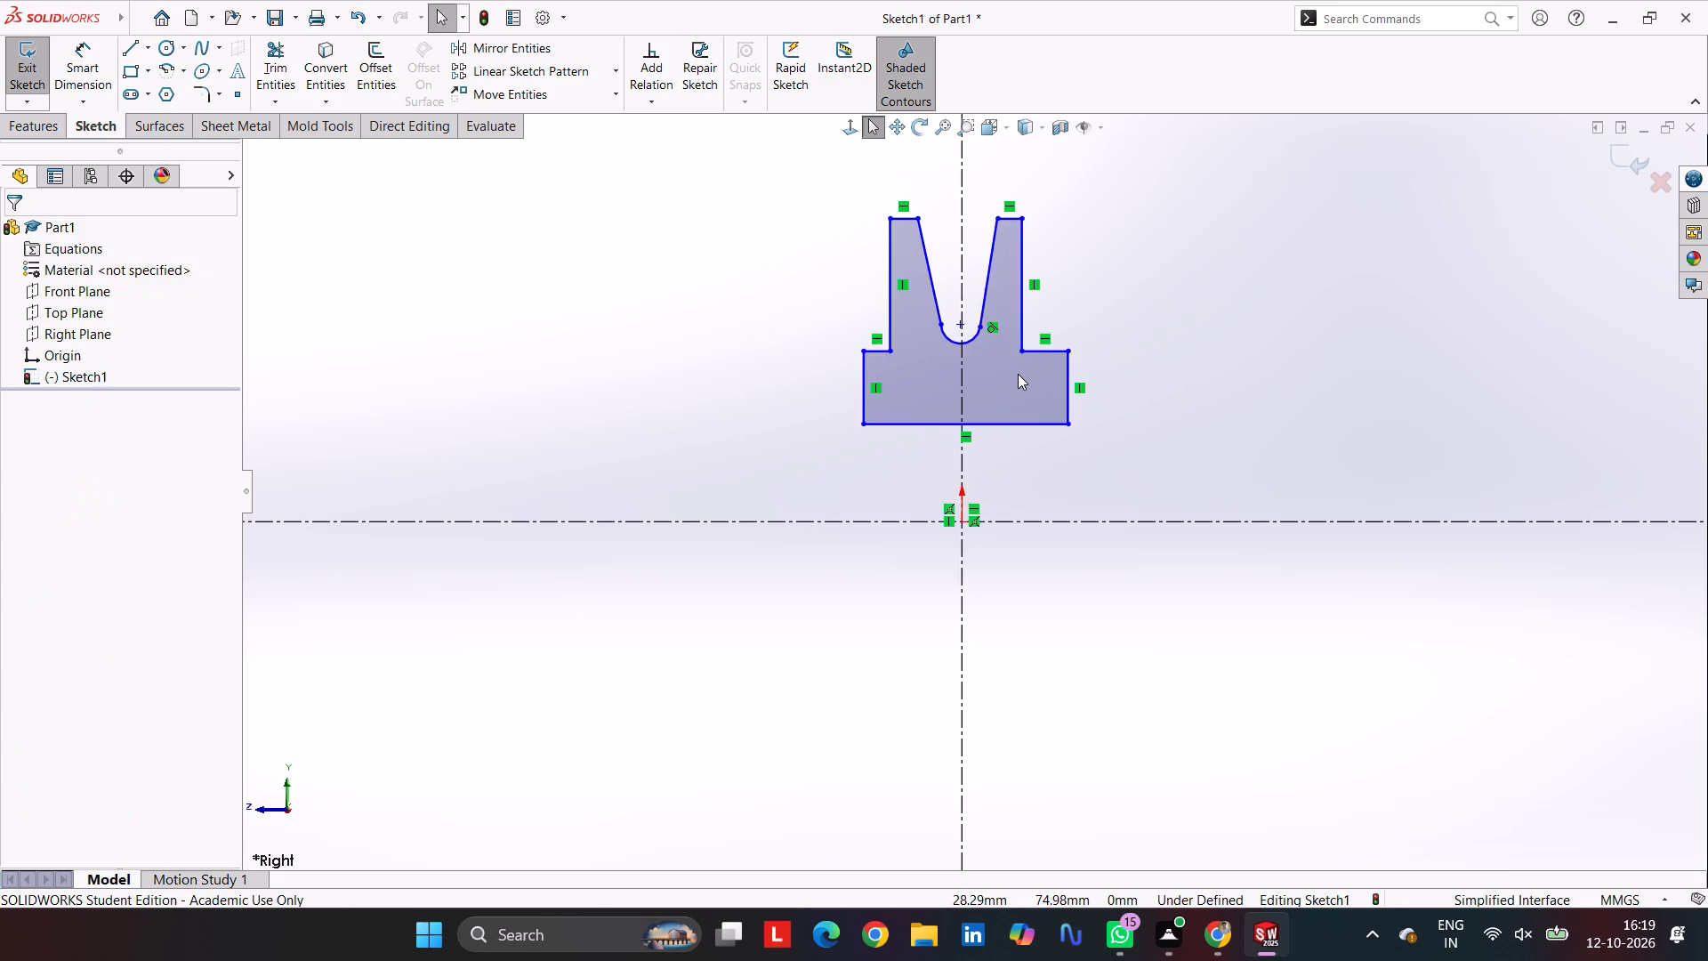
pyautogui.scroll(-1, 1018, 374)
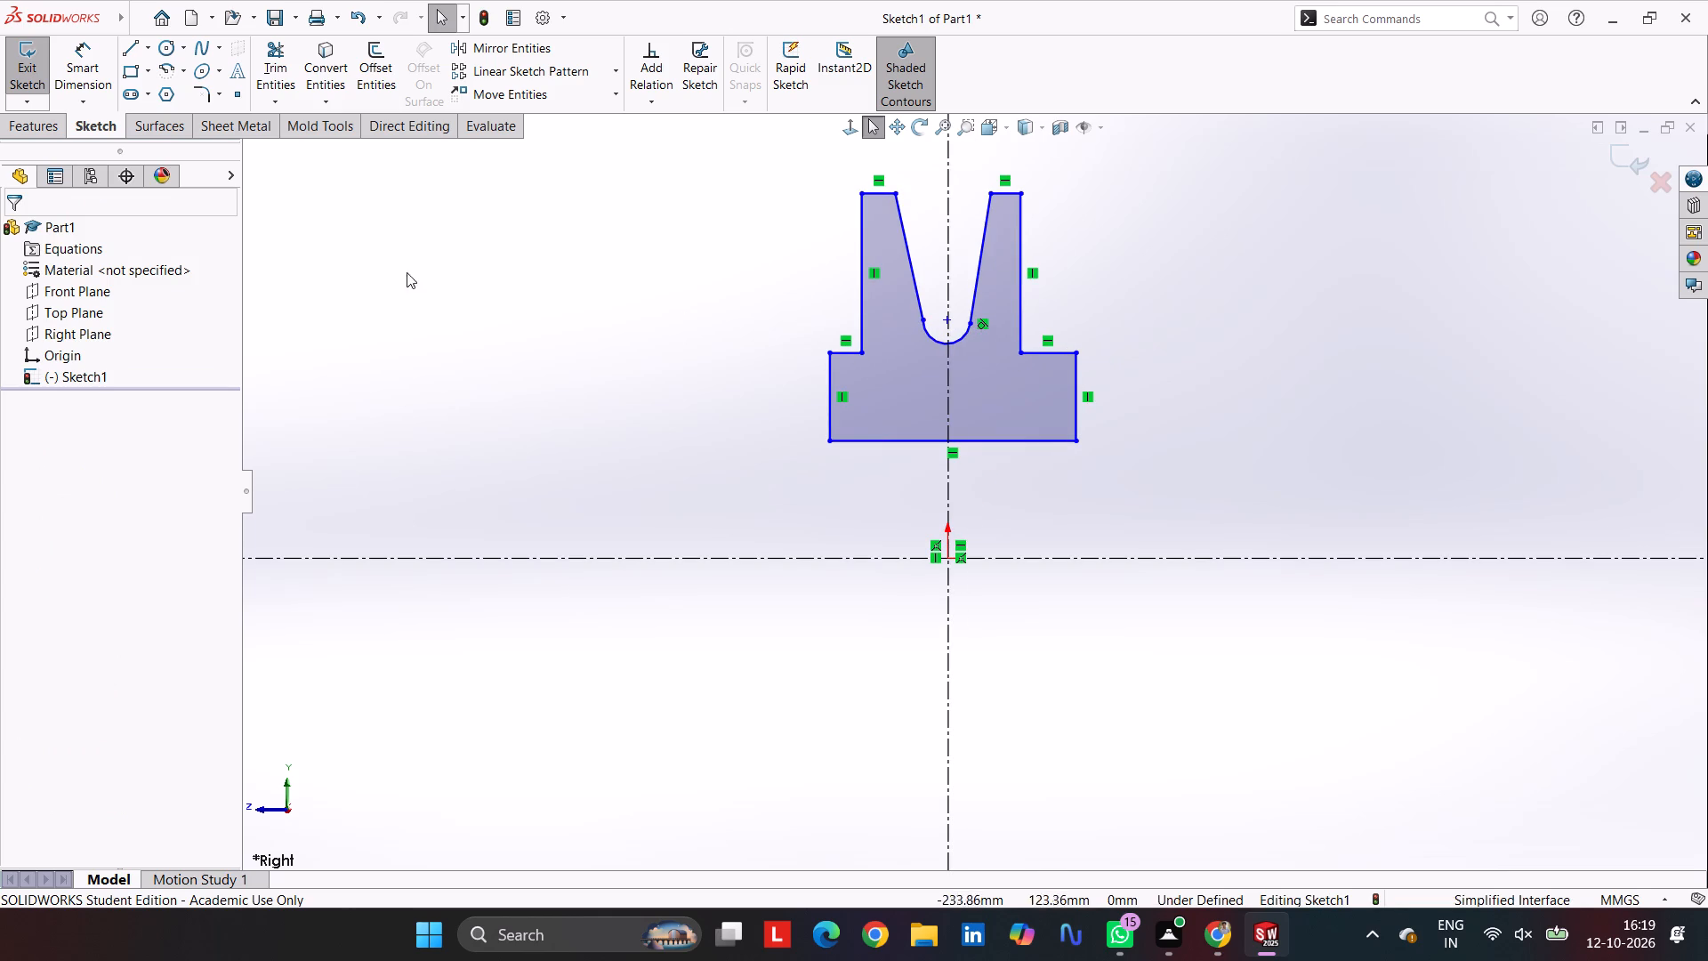
pyautogui.click(74, 53)
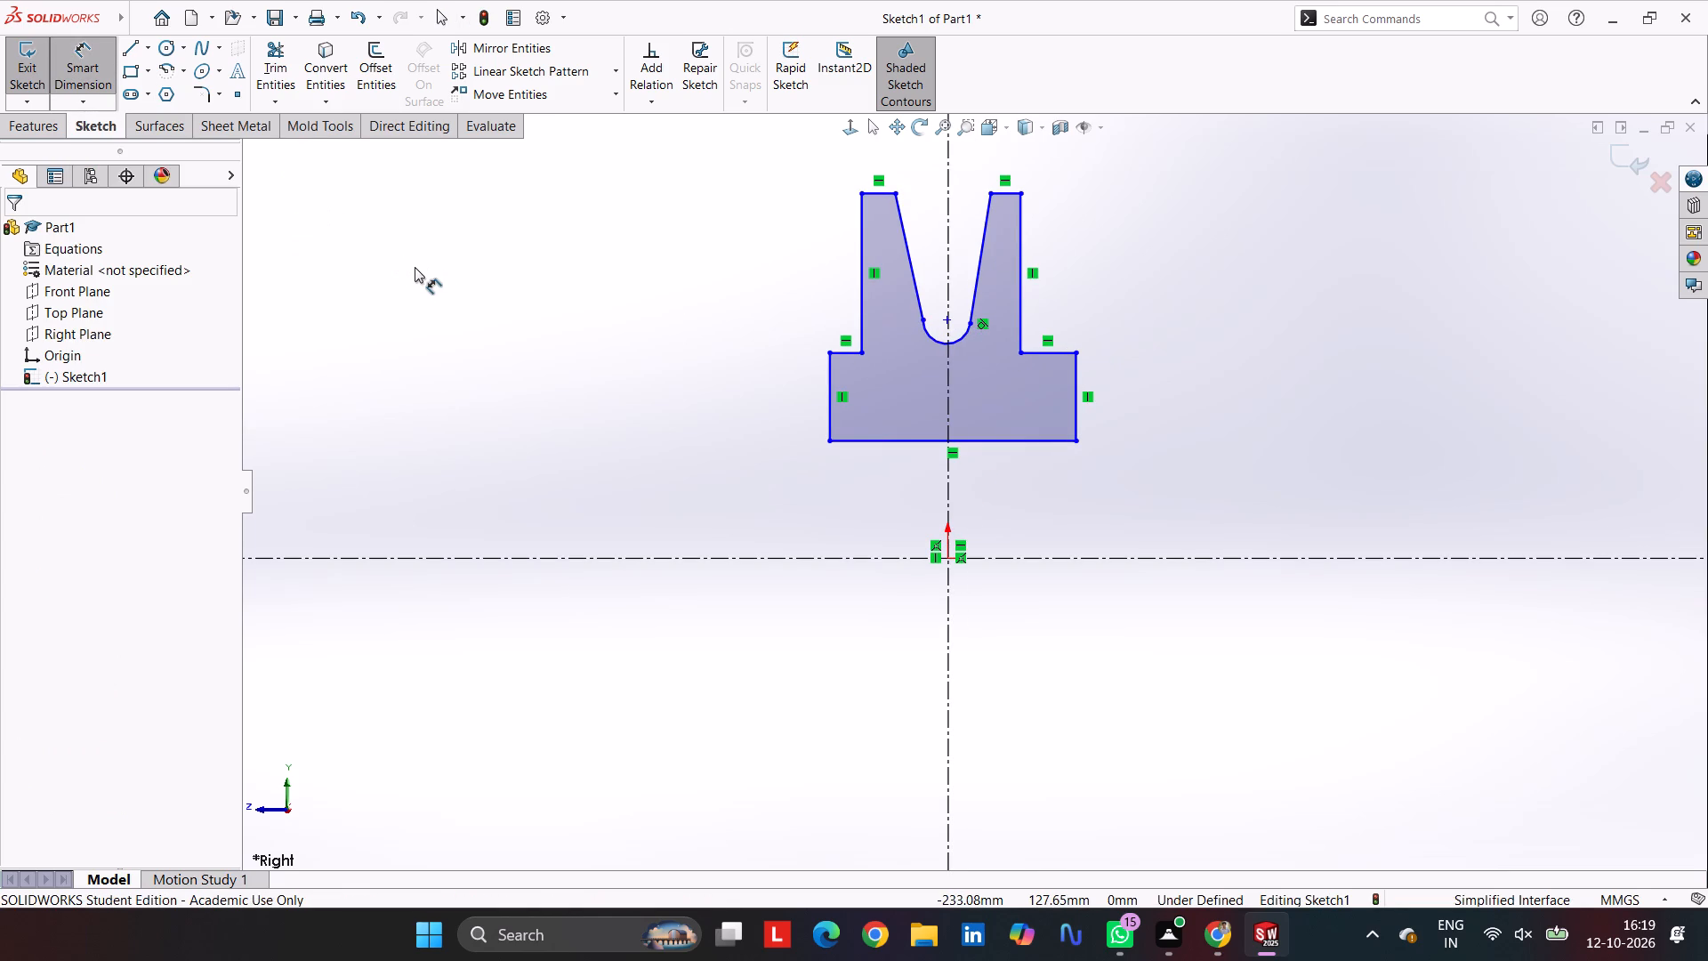
pyautogui.click(921, 439)
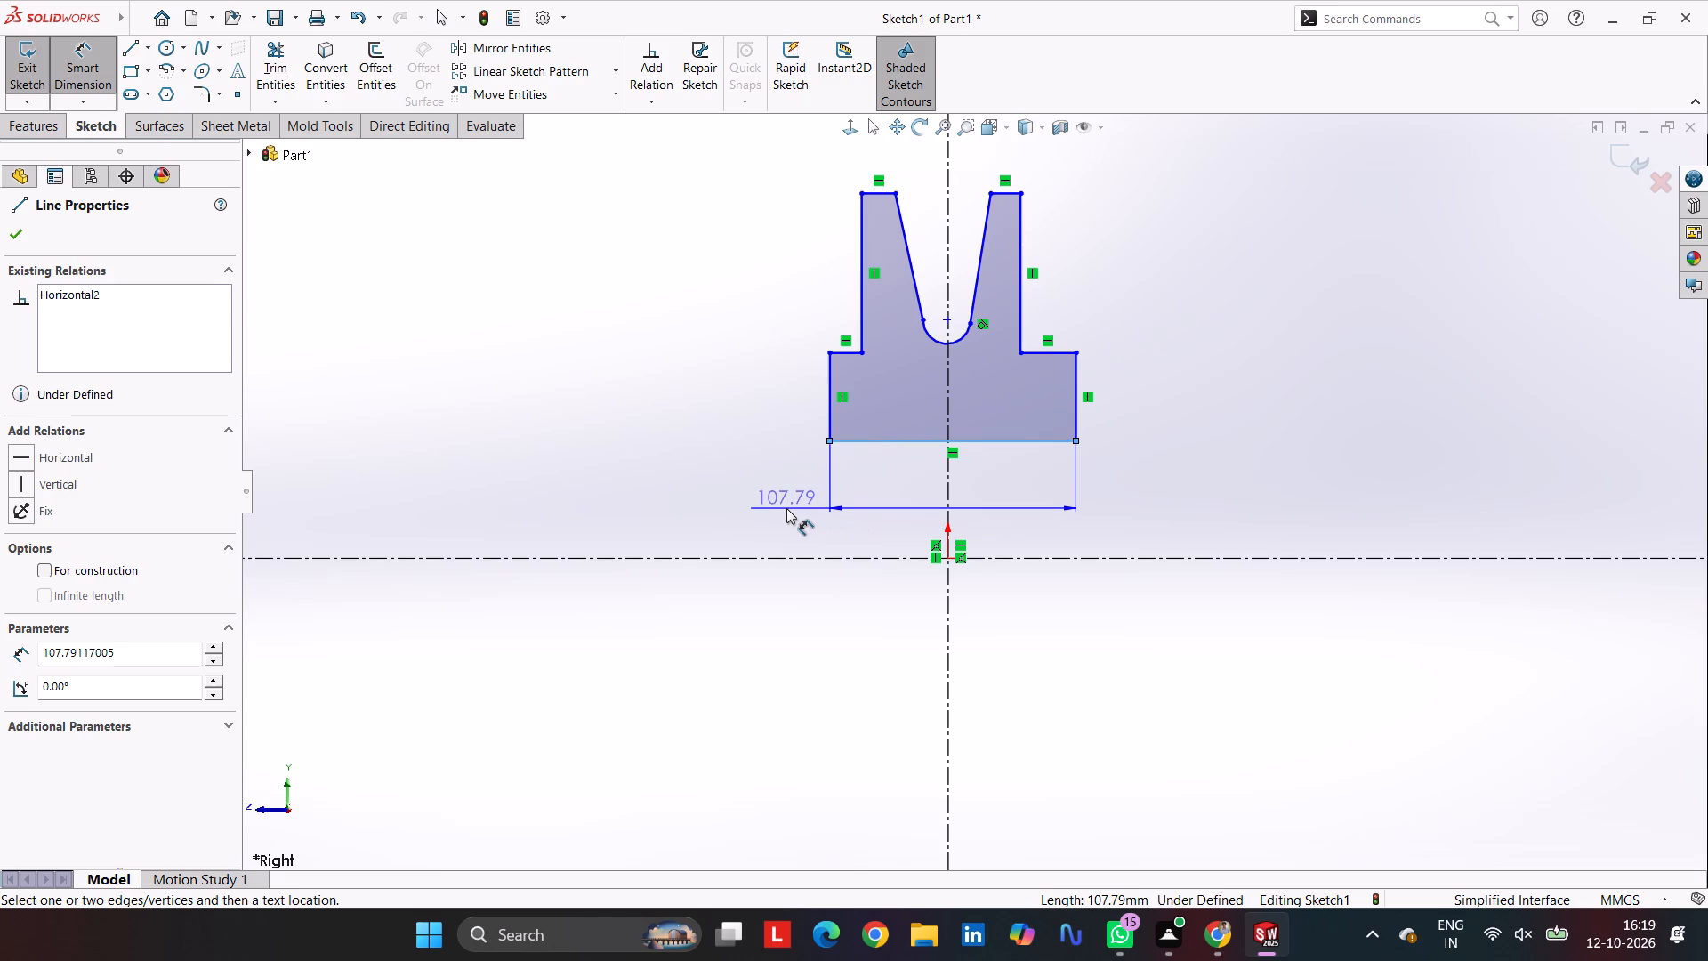
pyautogui.click(786, 508)
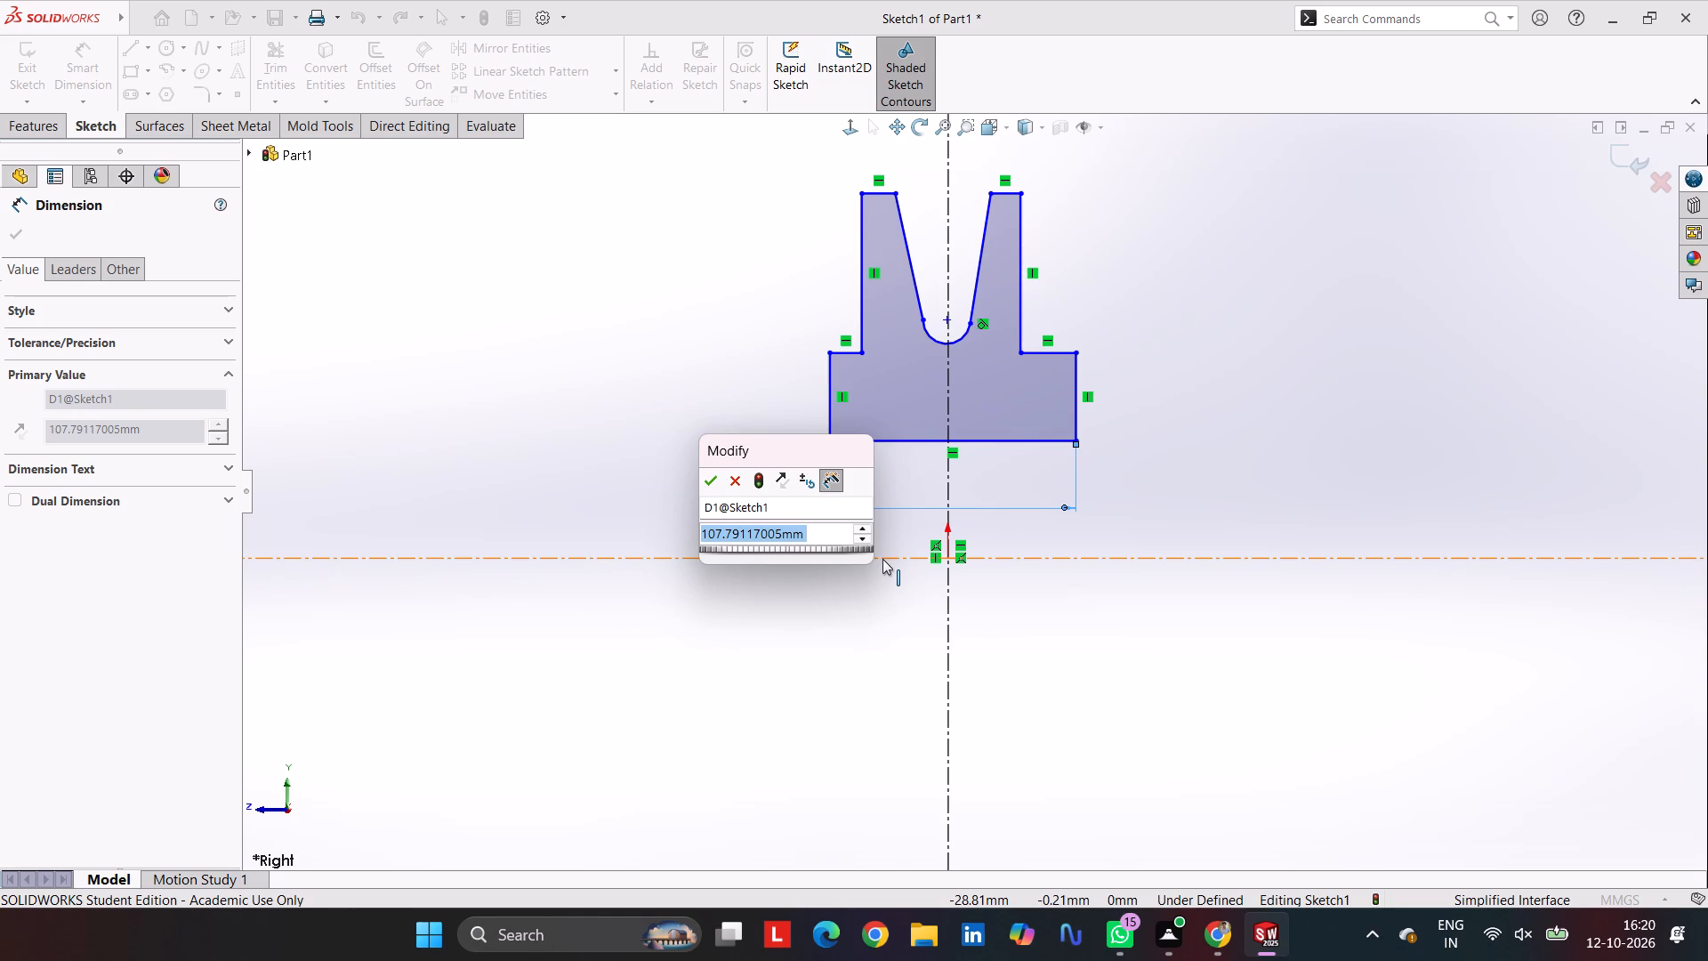
pyautogui.write('55')
pyautogui.press('Return')
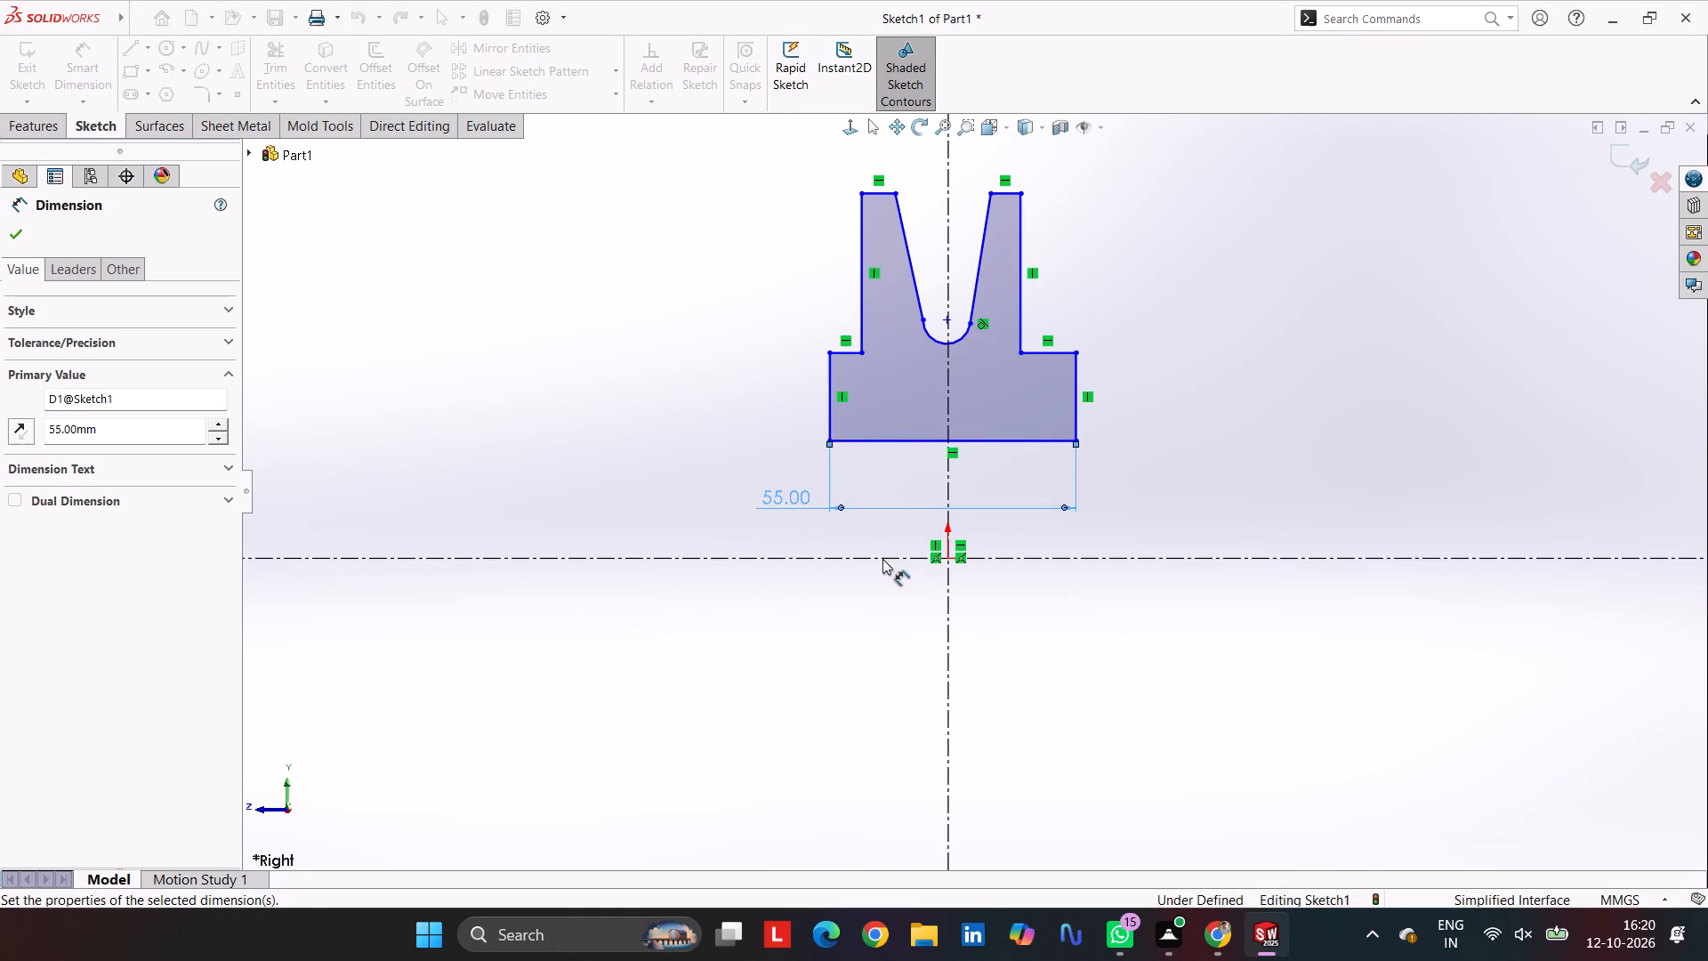
# Dimension the horizontal distance from the origin to the base line's left endpoint and set it to 27.5 mm.
pyautogui.click(945, 556)
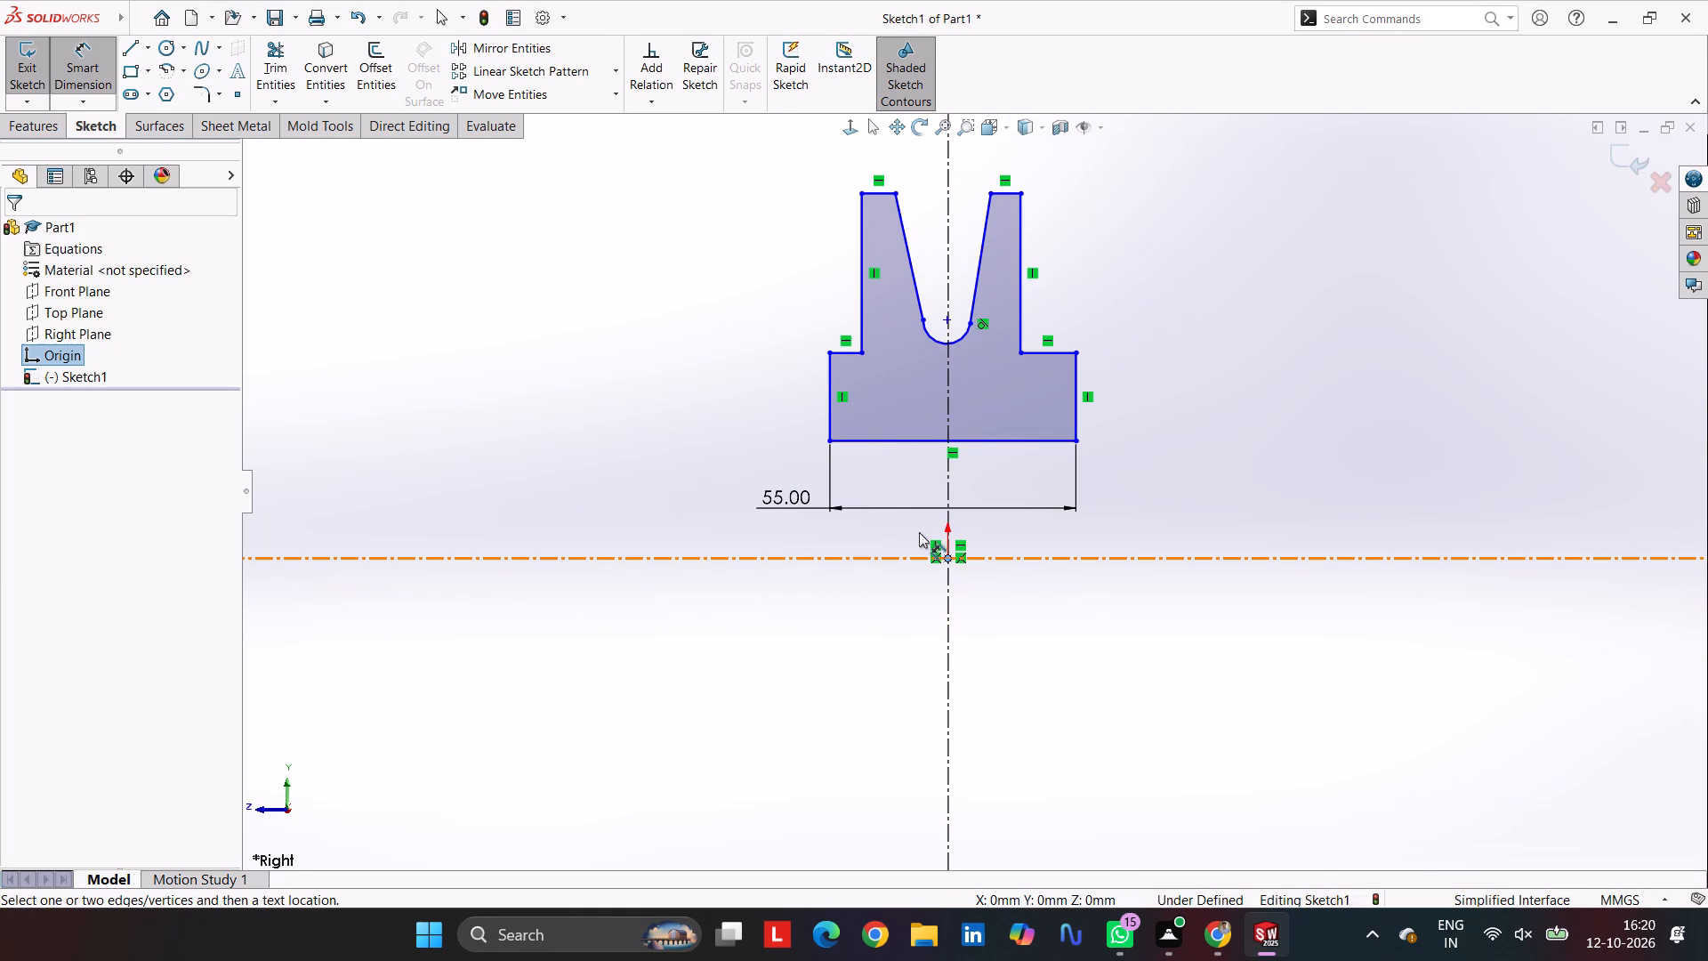
pyautogui.click(832, 439)
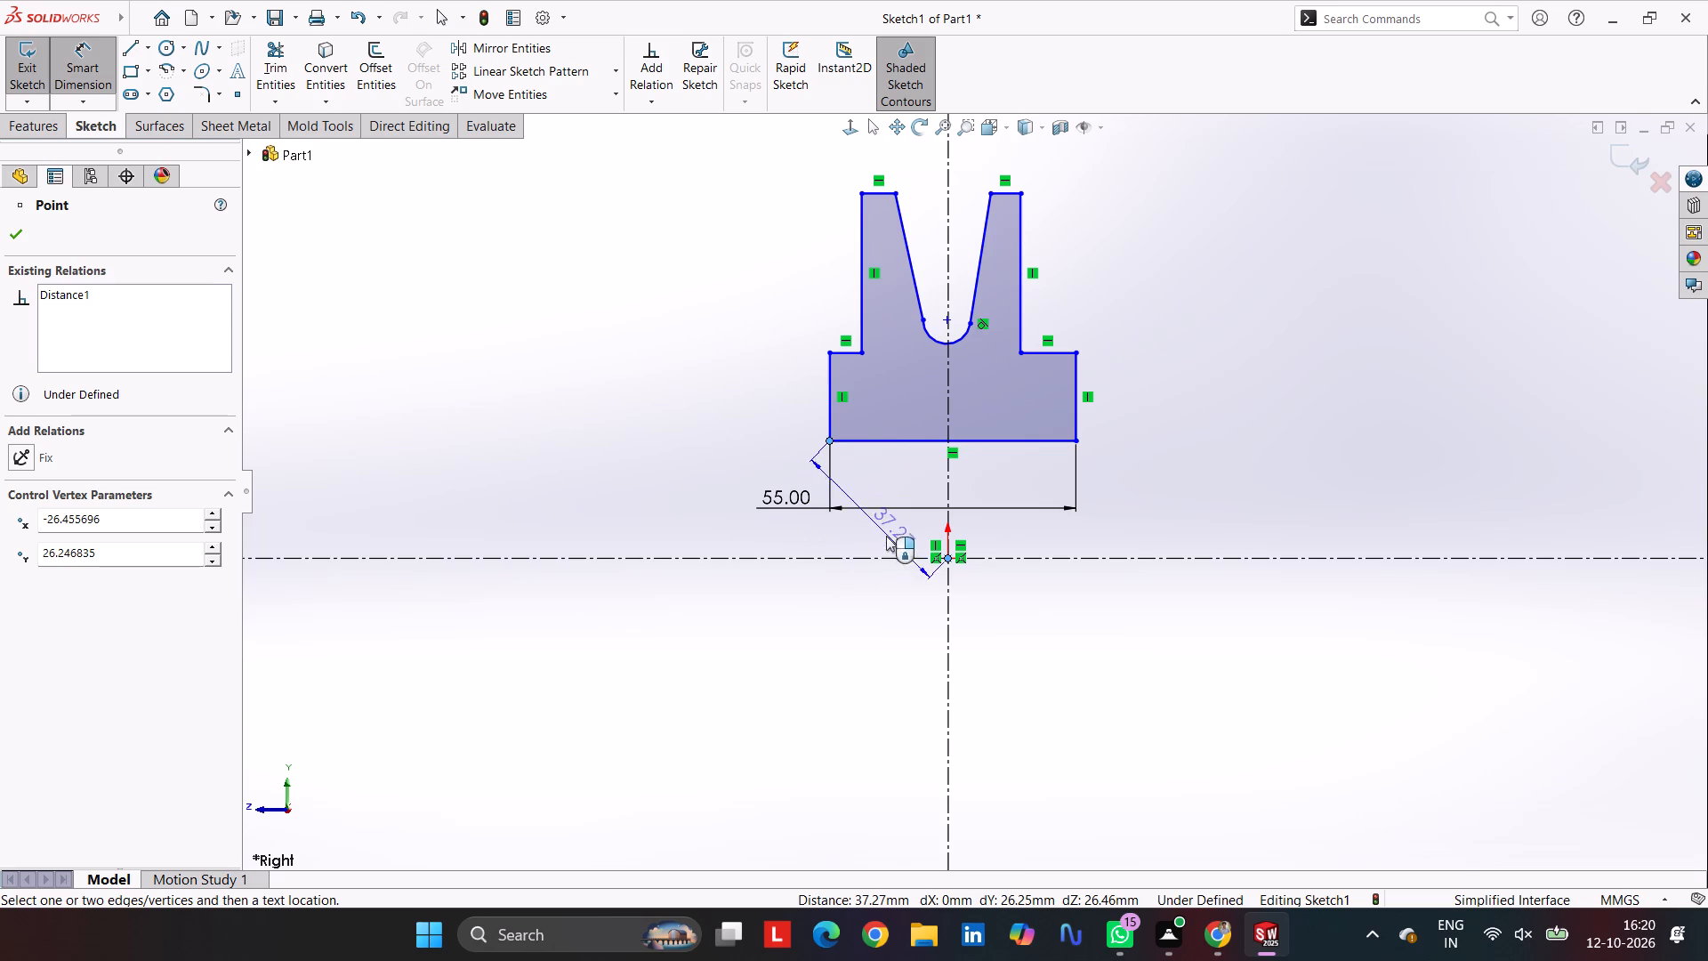
pyautogui.click(889, 630)
pyautogui.press('2')
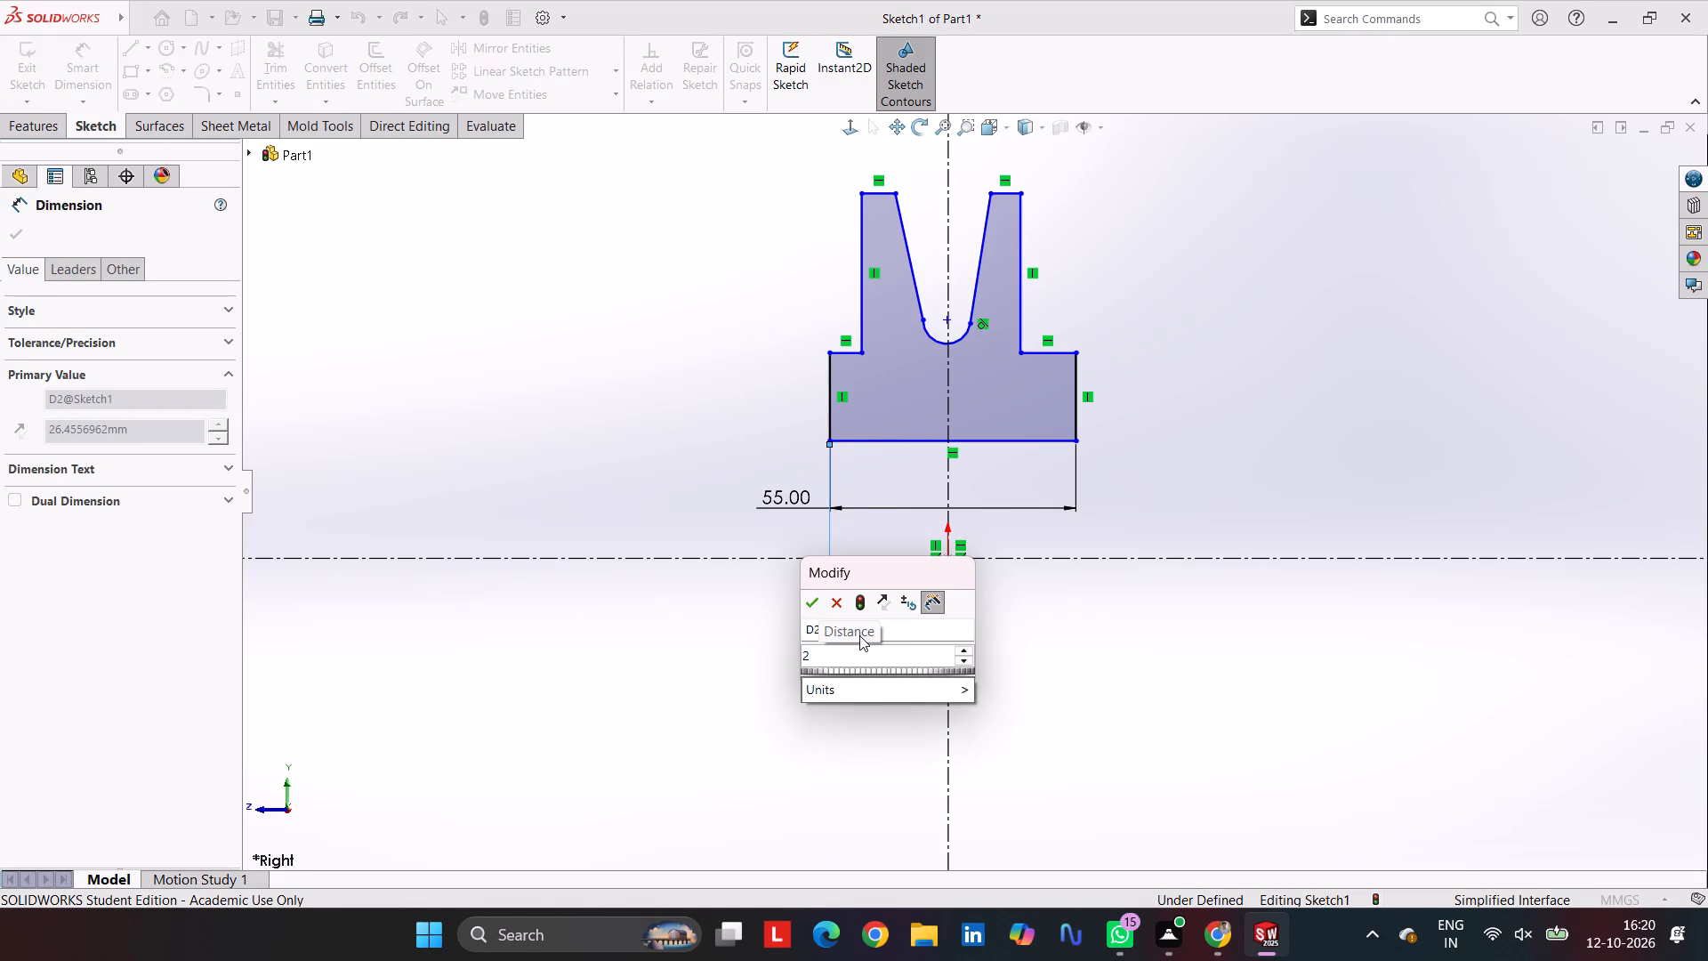
pyautogui.write('7.5')
pyautogui.press('Return')
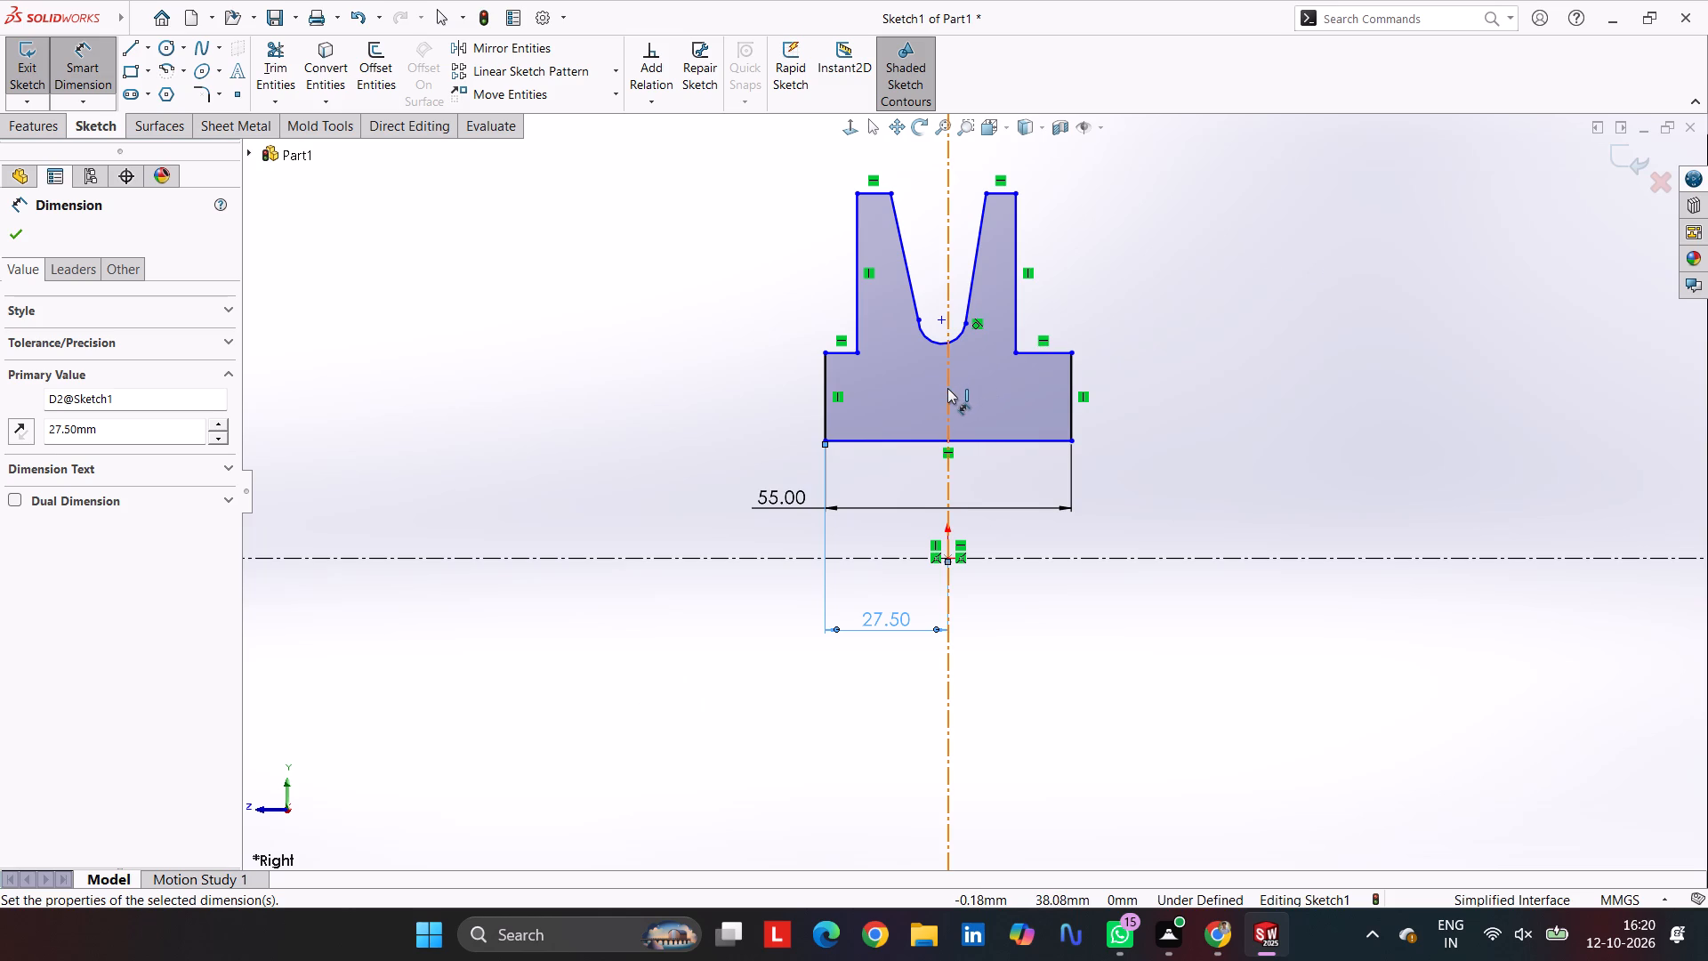
# Add a doubled (diameter) dimension of 52 mm between the base line and the horizontal centreline.
pyautogui.click(1021, 444)
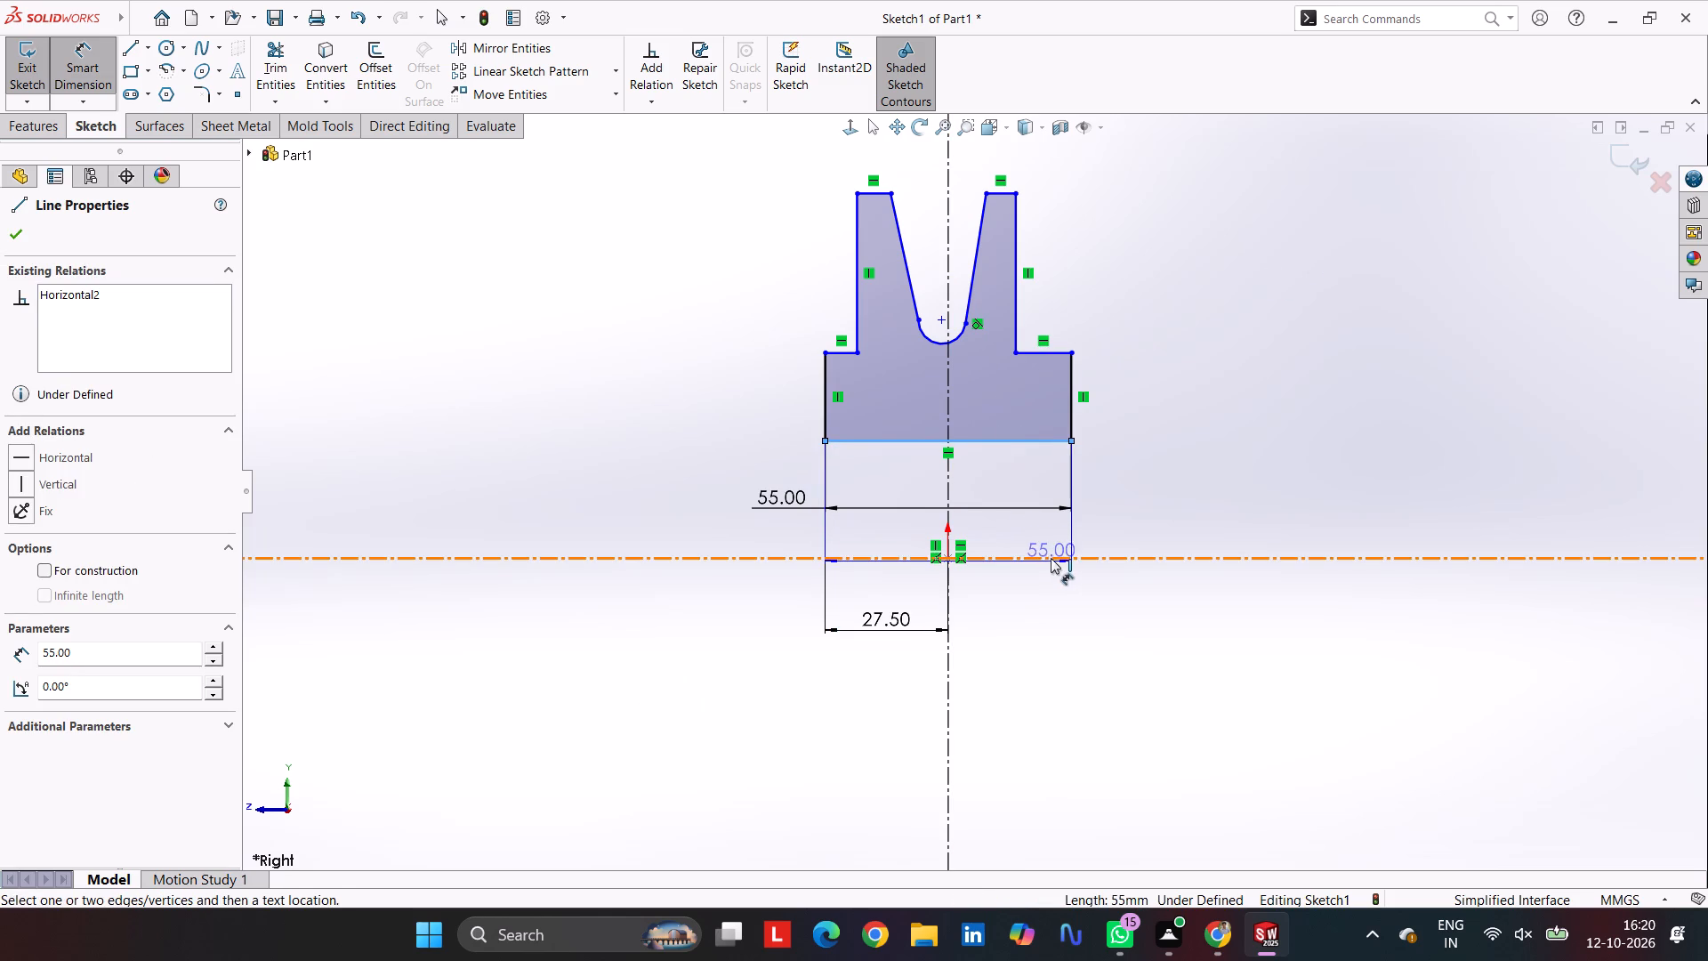
pyautogui.click(1051, 557)
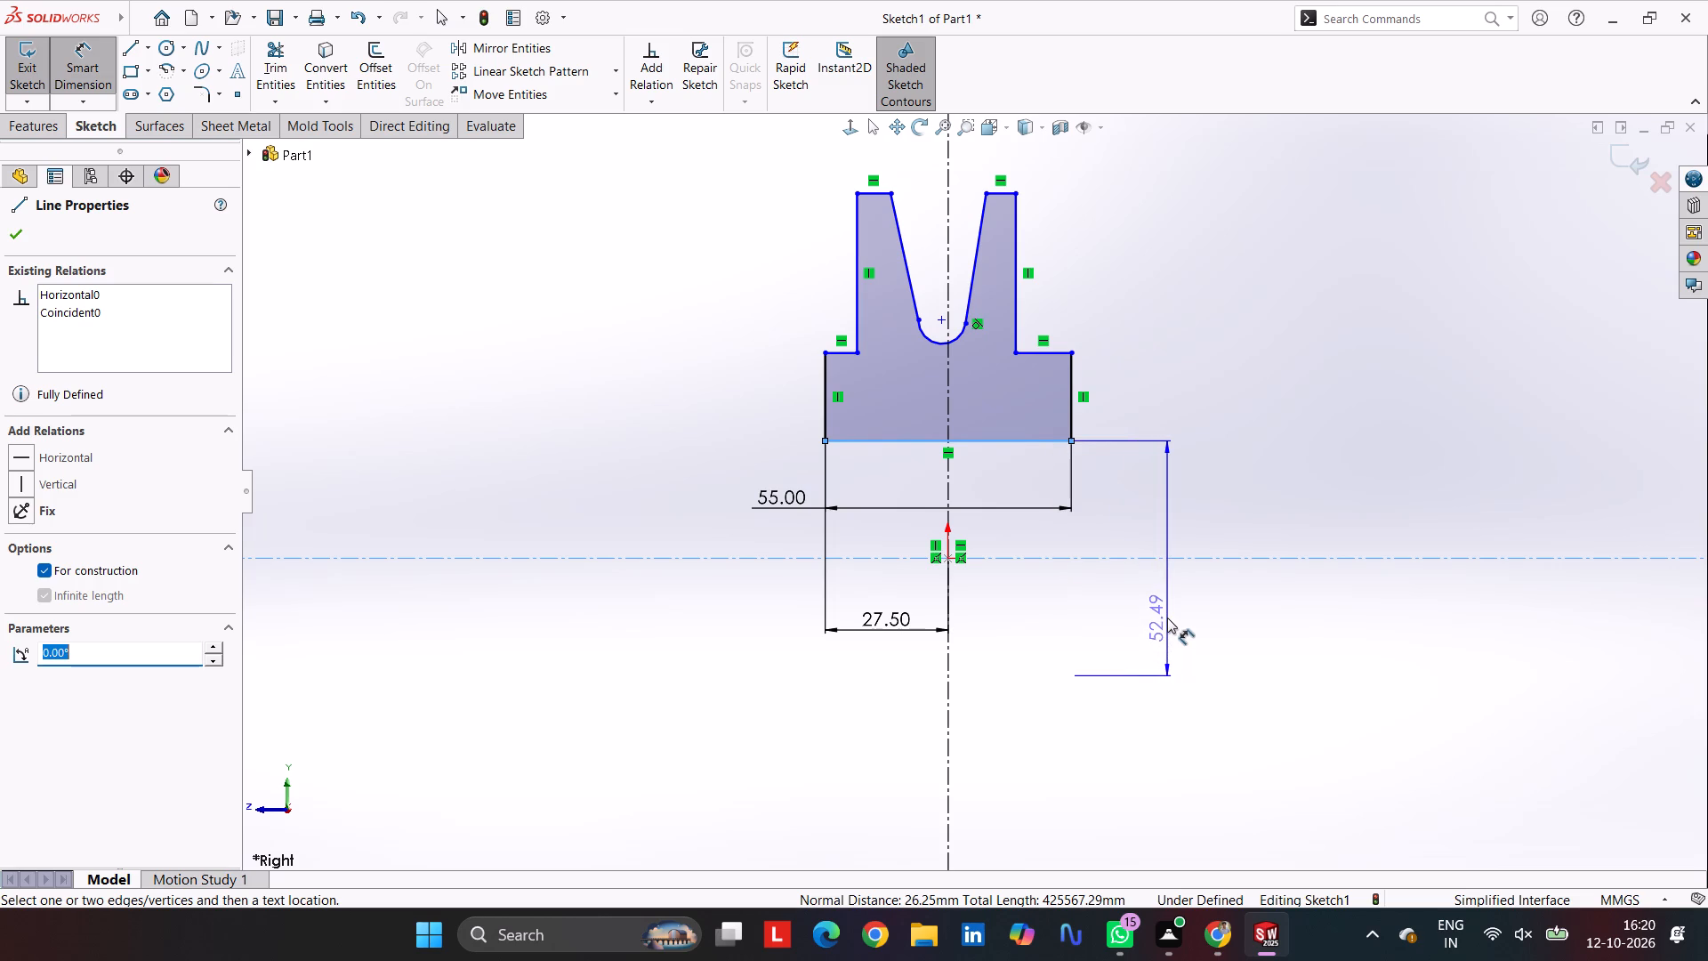
pyautogui.click(1167, 618)
pyautogui.write('52')
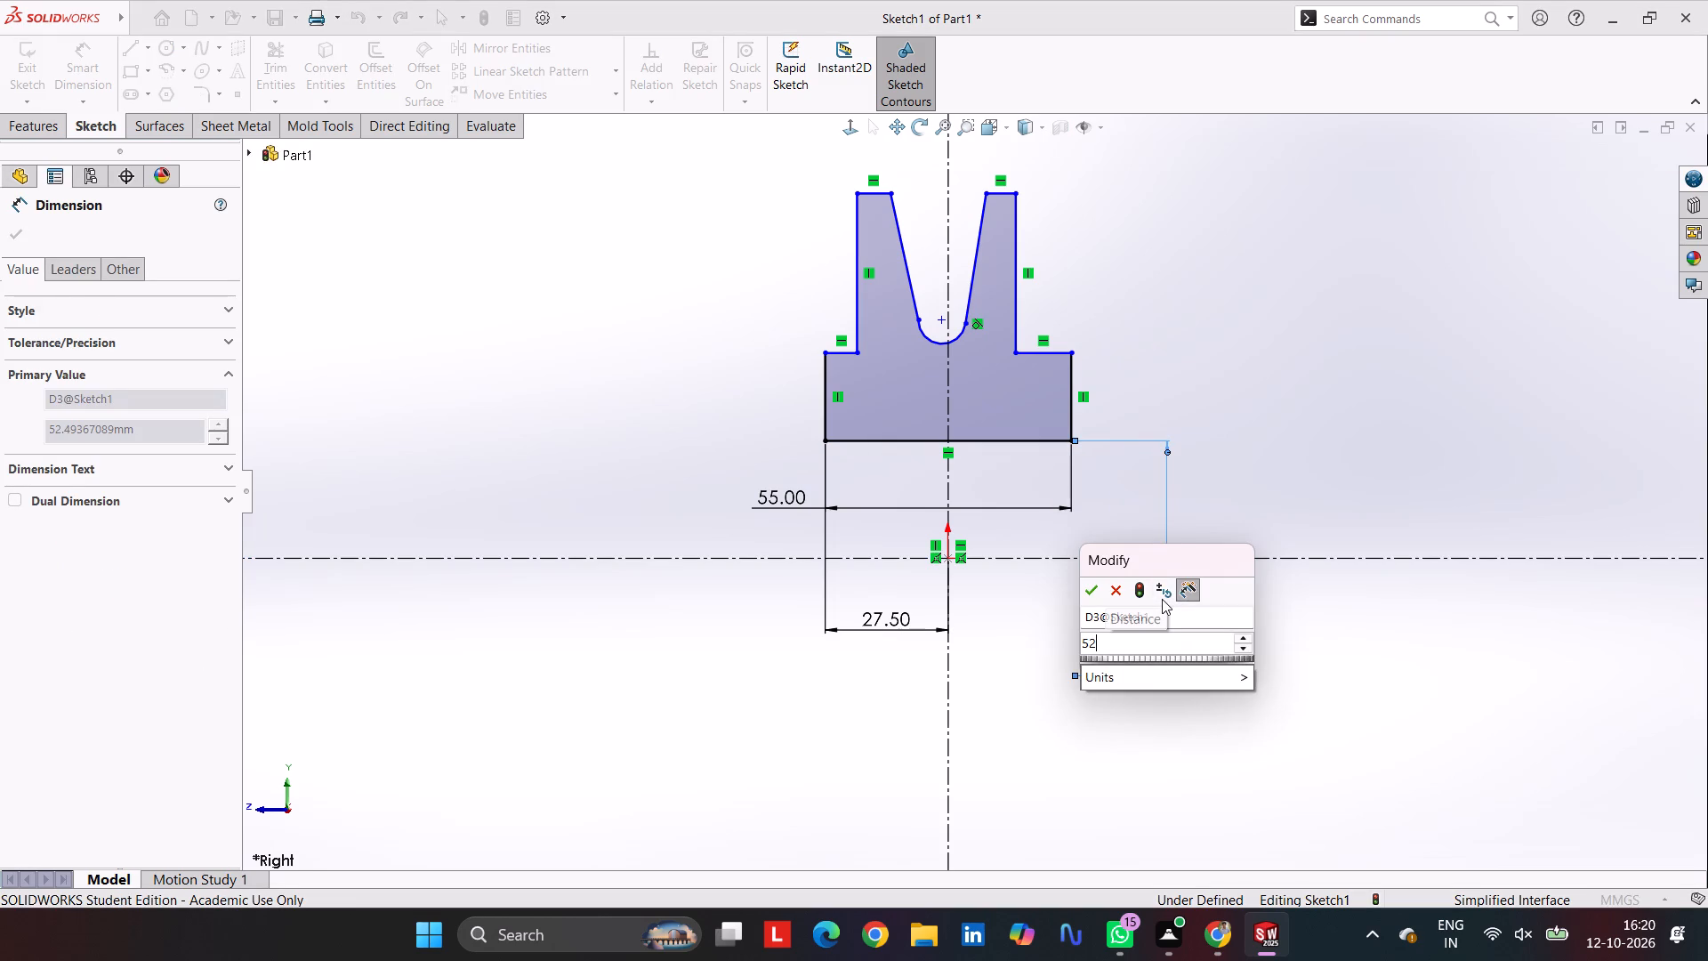
pyautogui.press('Return')
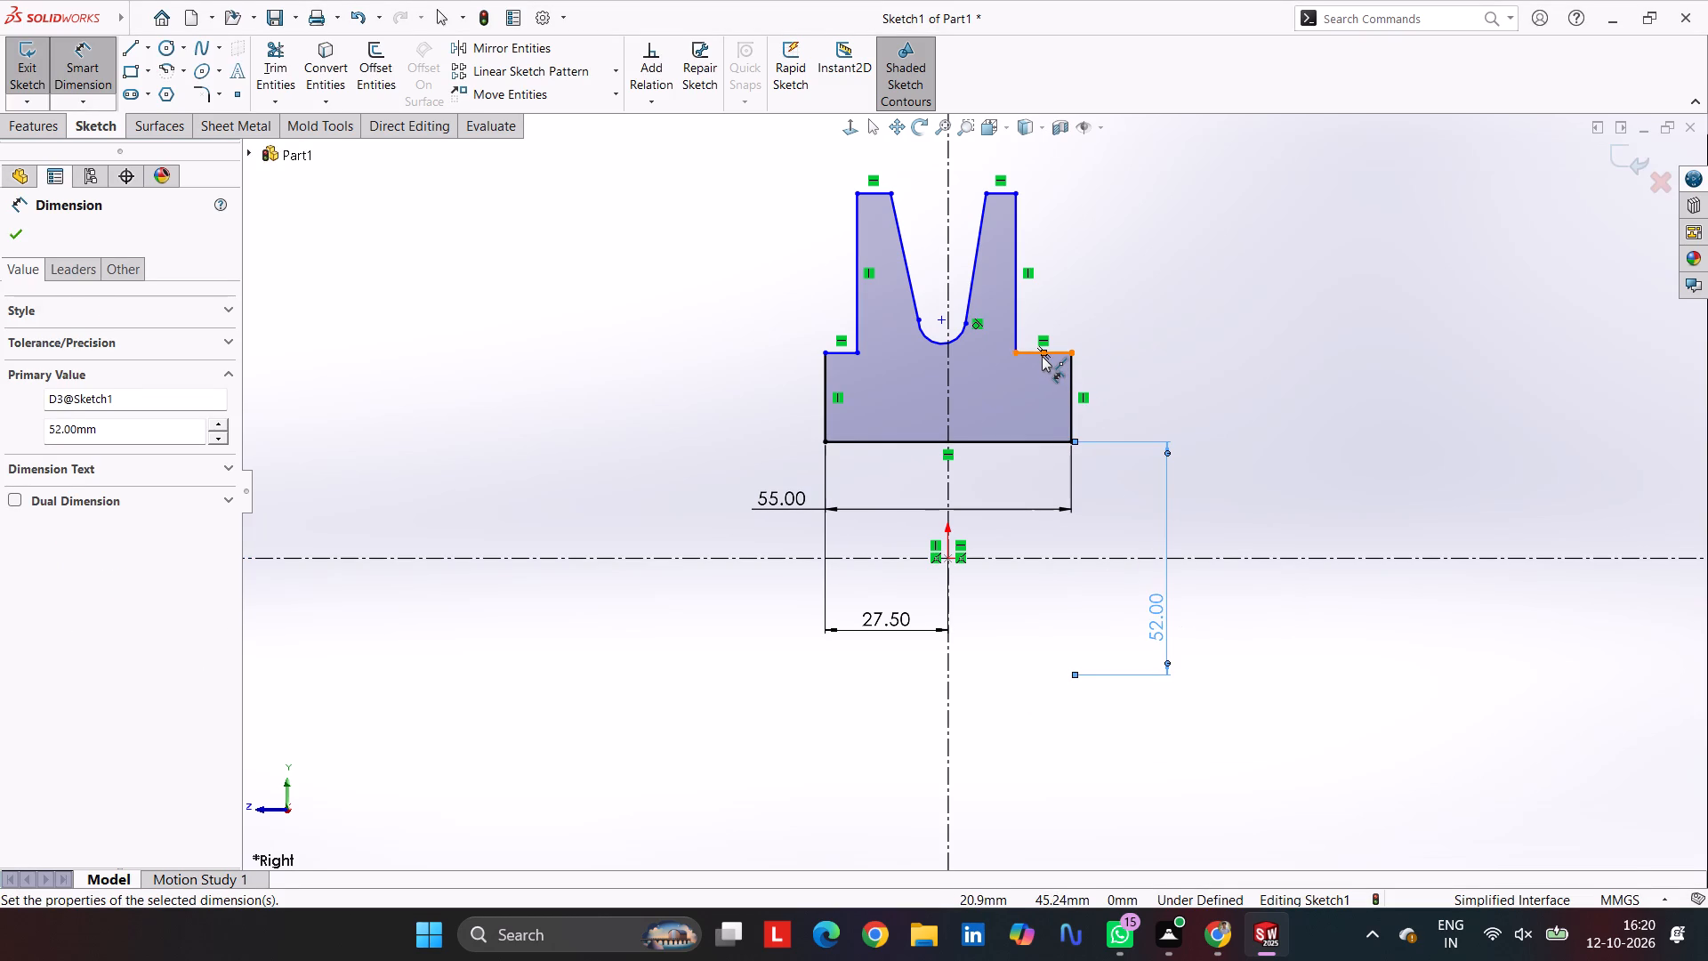
# Give both shoulder lines a doubled (diameter) dimension of 100 mm about the horizontal centreline.
pyautogui.click(1042, 356)
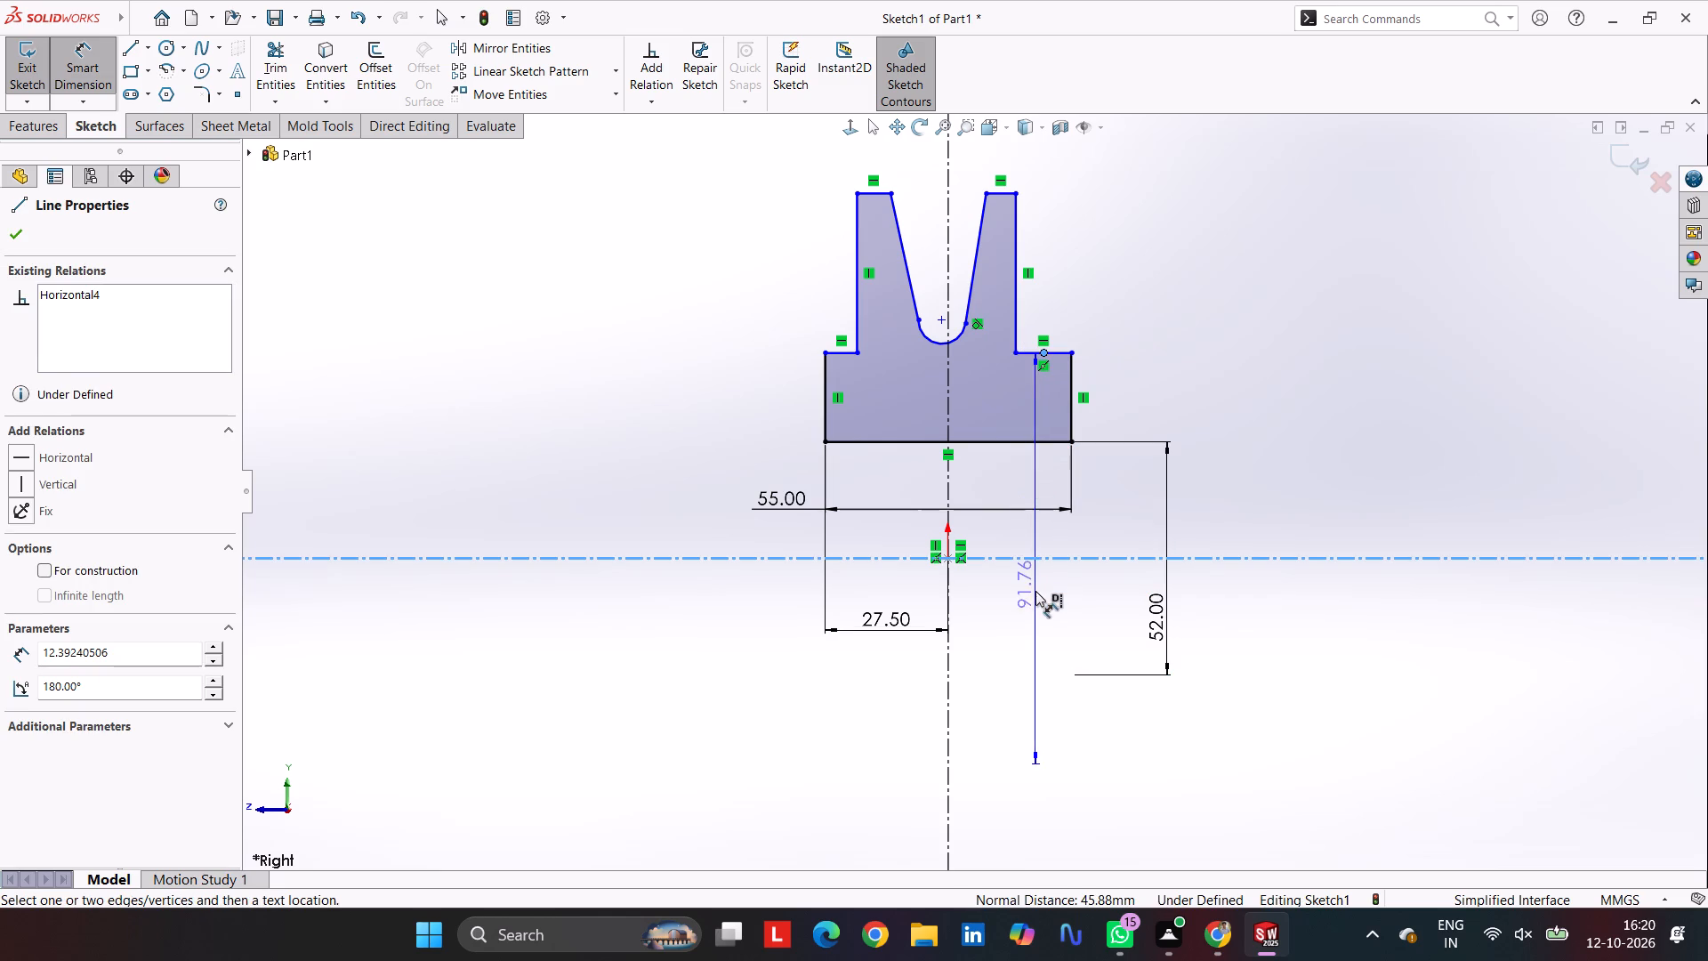
pyautogui.click(1037, 602)
pyautogui.write('100')
pyautogui.press('Return')
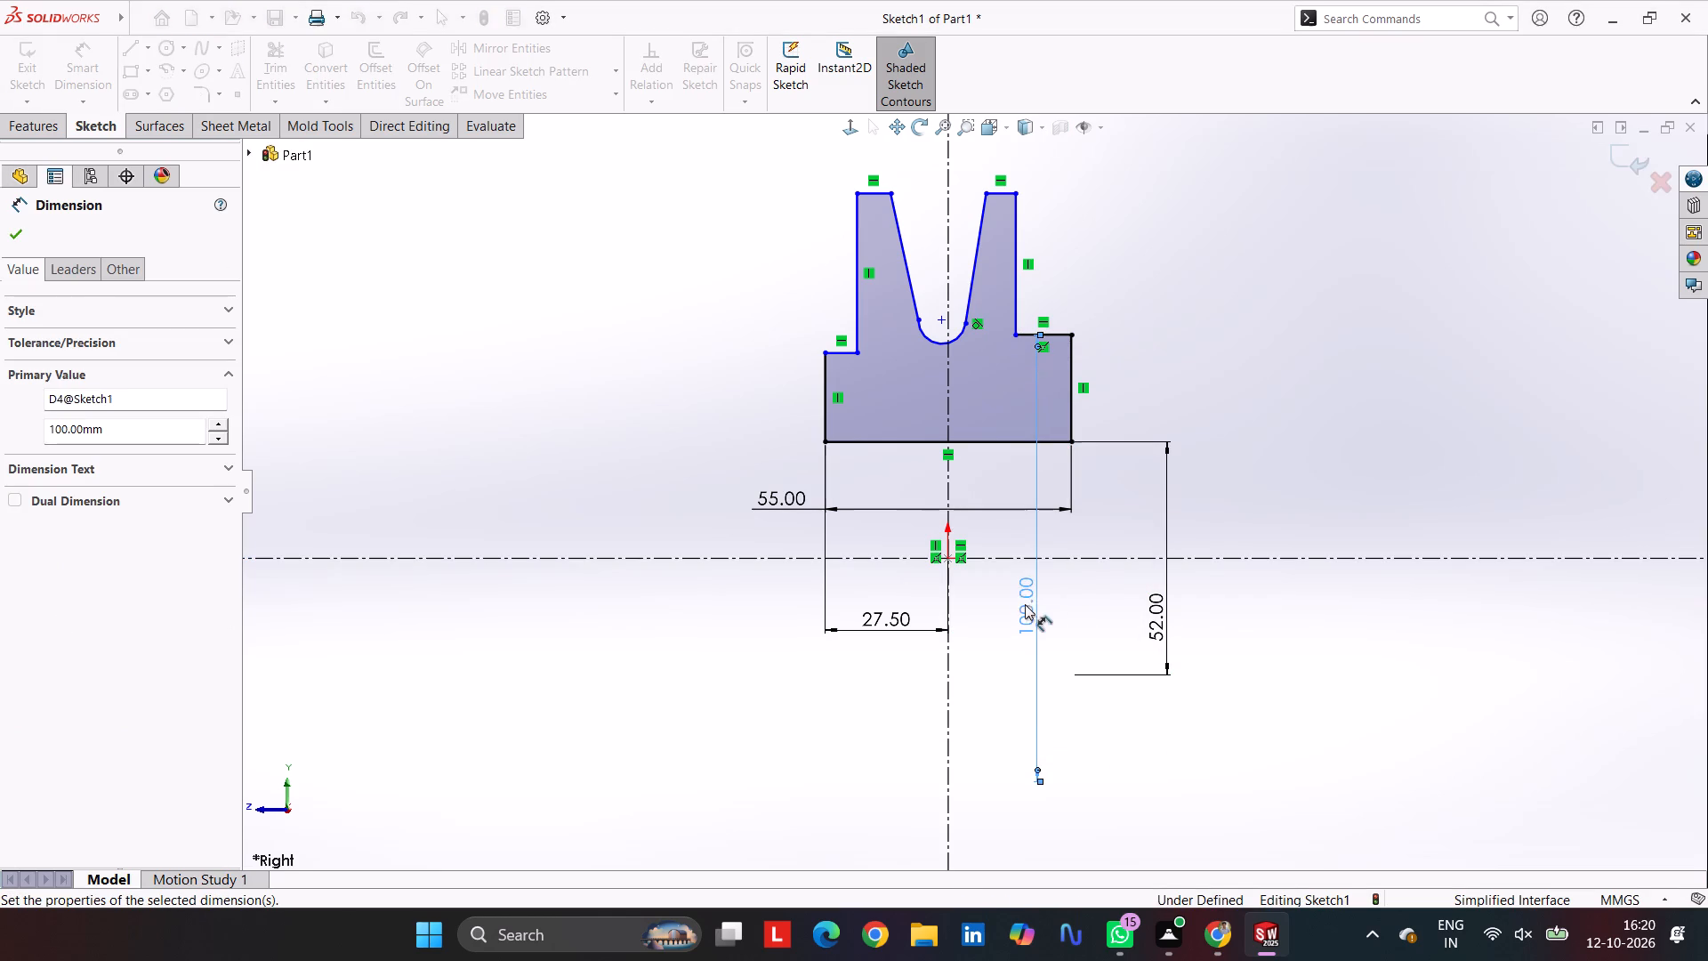
pyautogui.click(834, 352)
pyautogui.click(848, 704)
pyautogui.write('100')
pyautogui.press('Return')
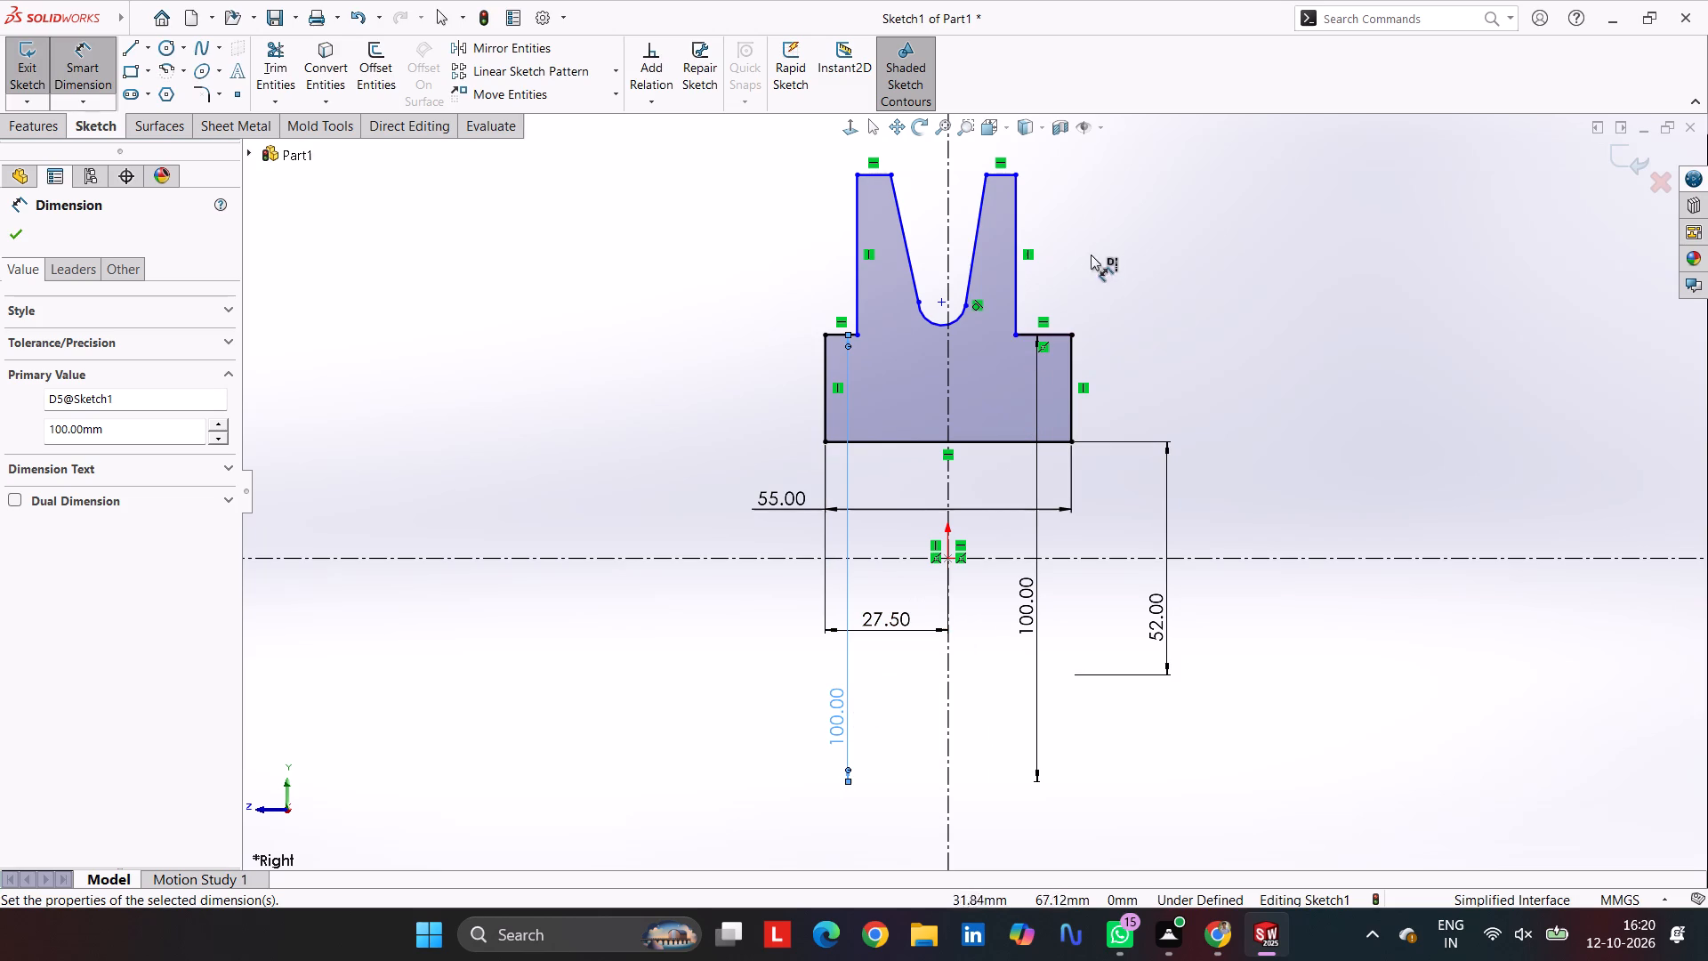
# Give both top edges a doubled (diameter) dimension of 160 mm about the horizontal centreline.
pyautogui.click(1003, 177)
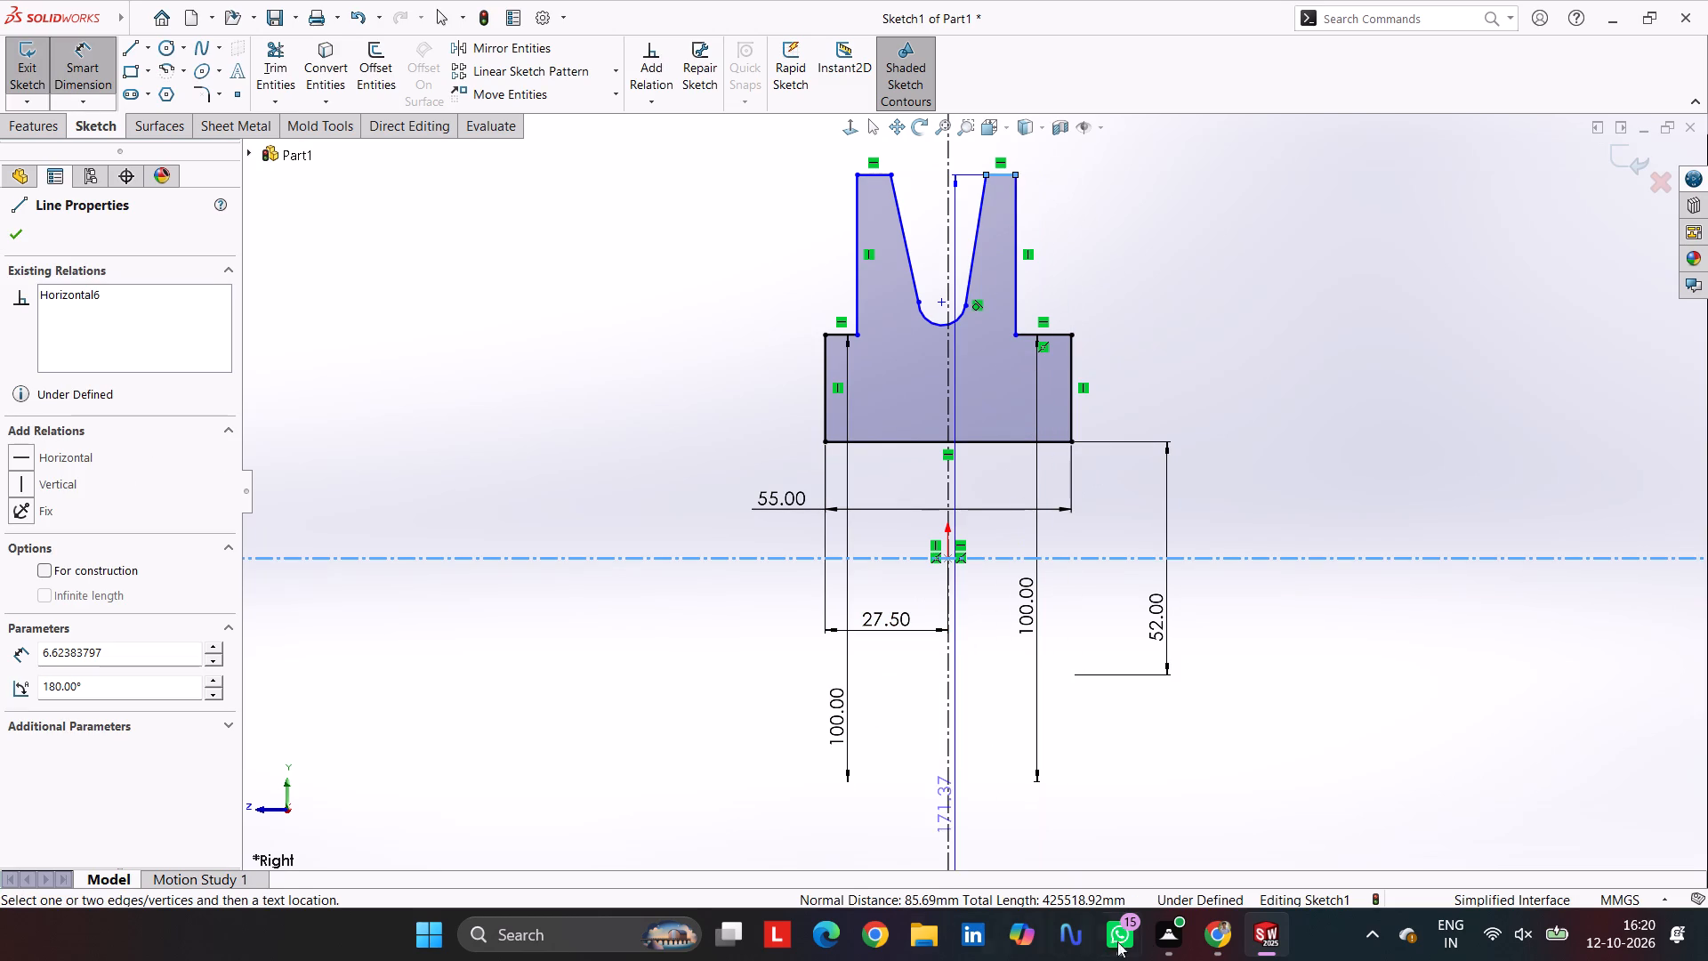
pyautogui.click(1318, 714)
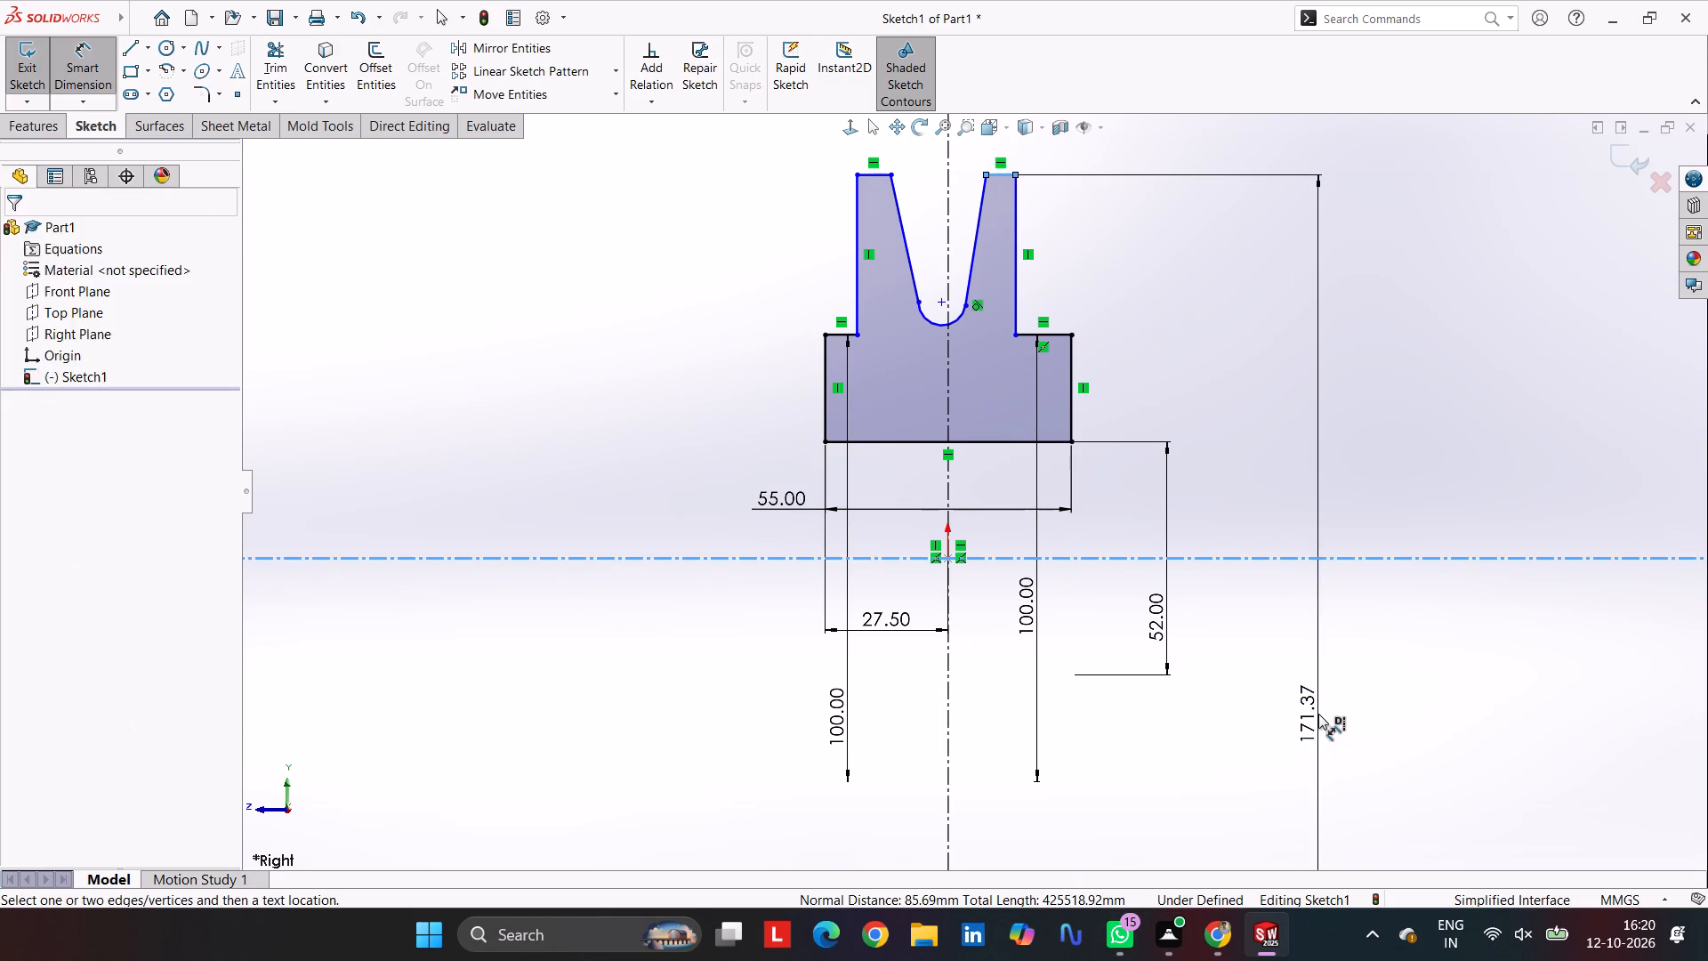
pyautogui.write('160')
pyautogui.press('Return')
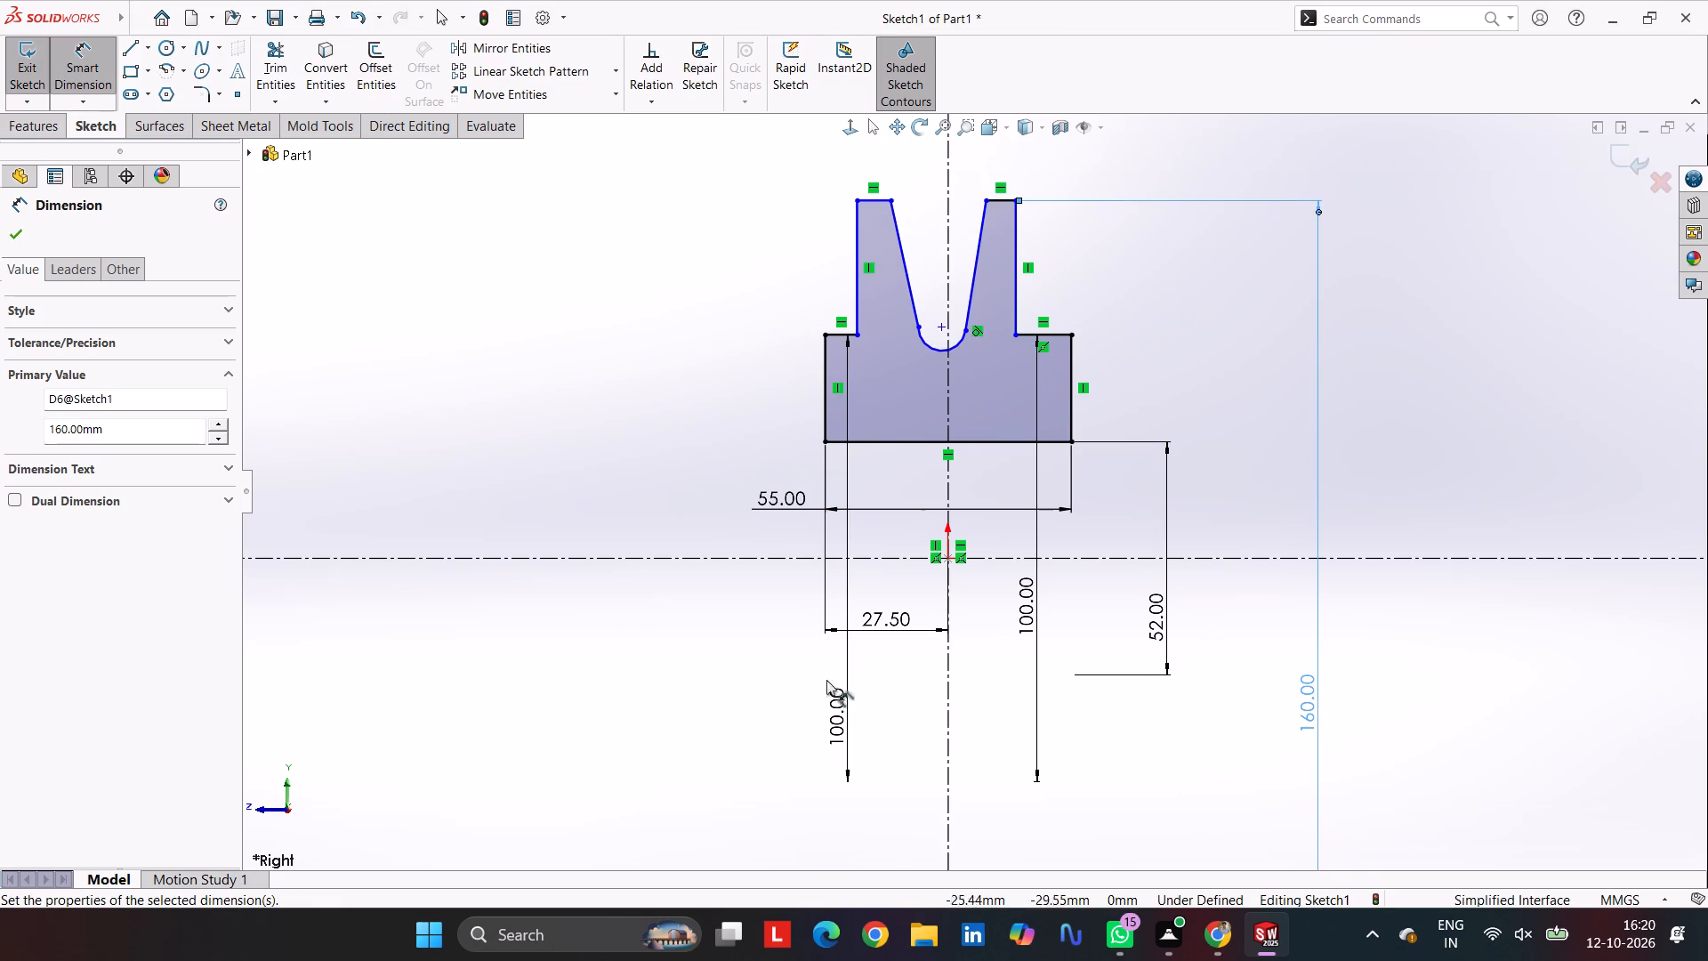
pyautogui.click(872, 200)
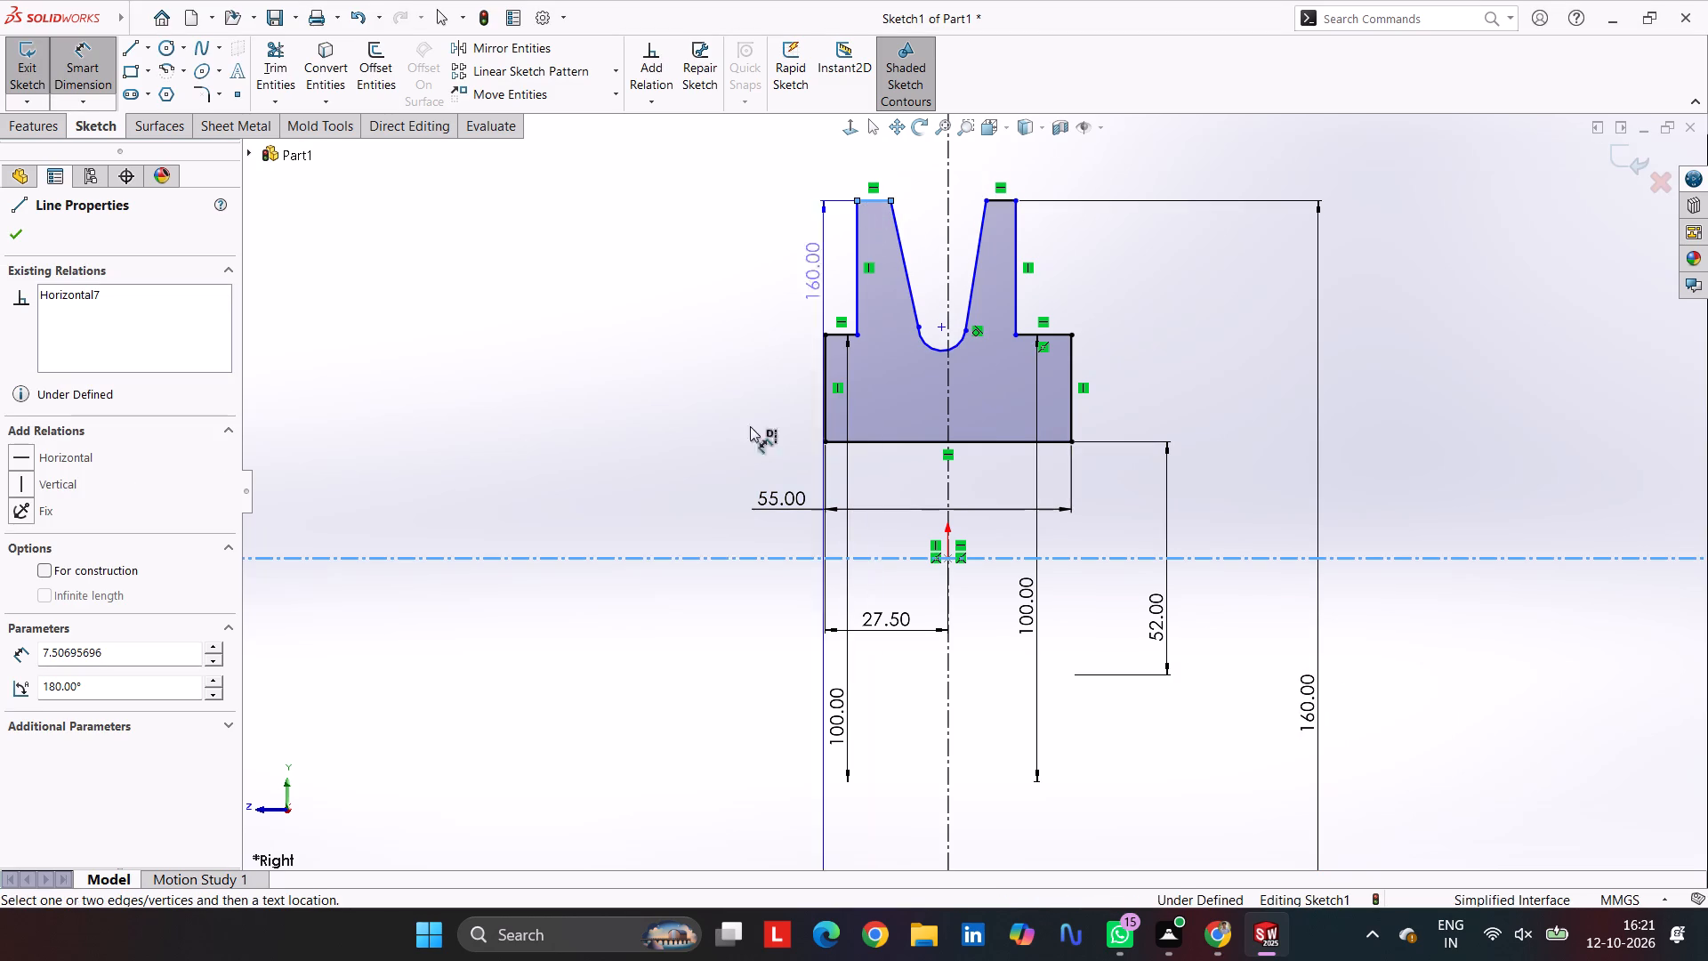
pyautogui.click(709, 626)
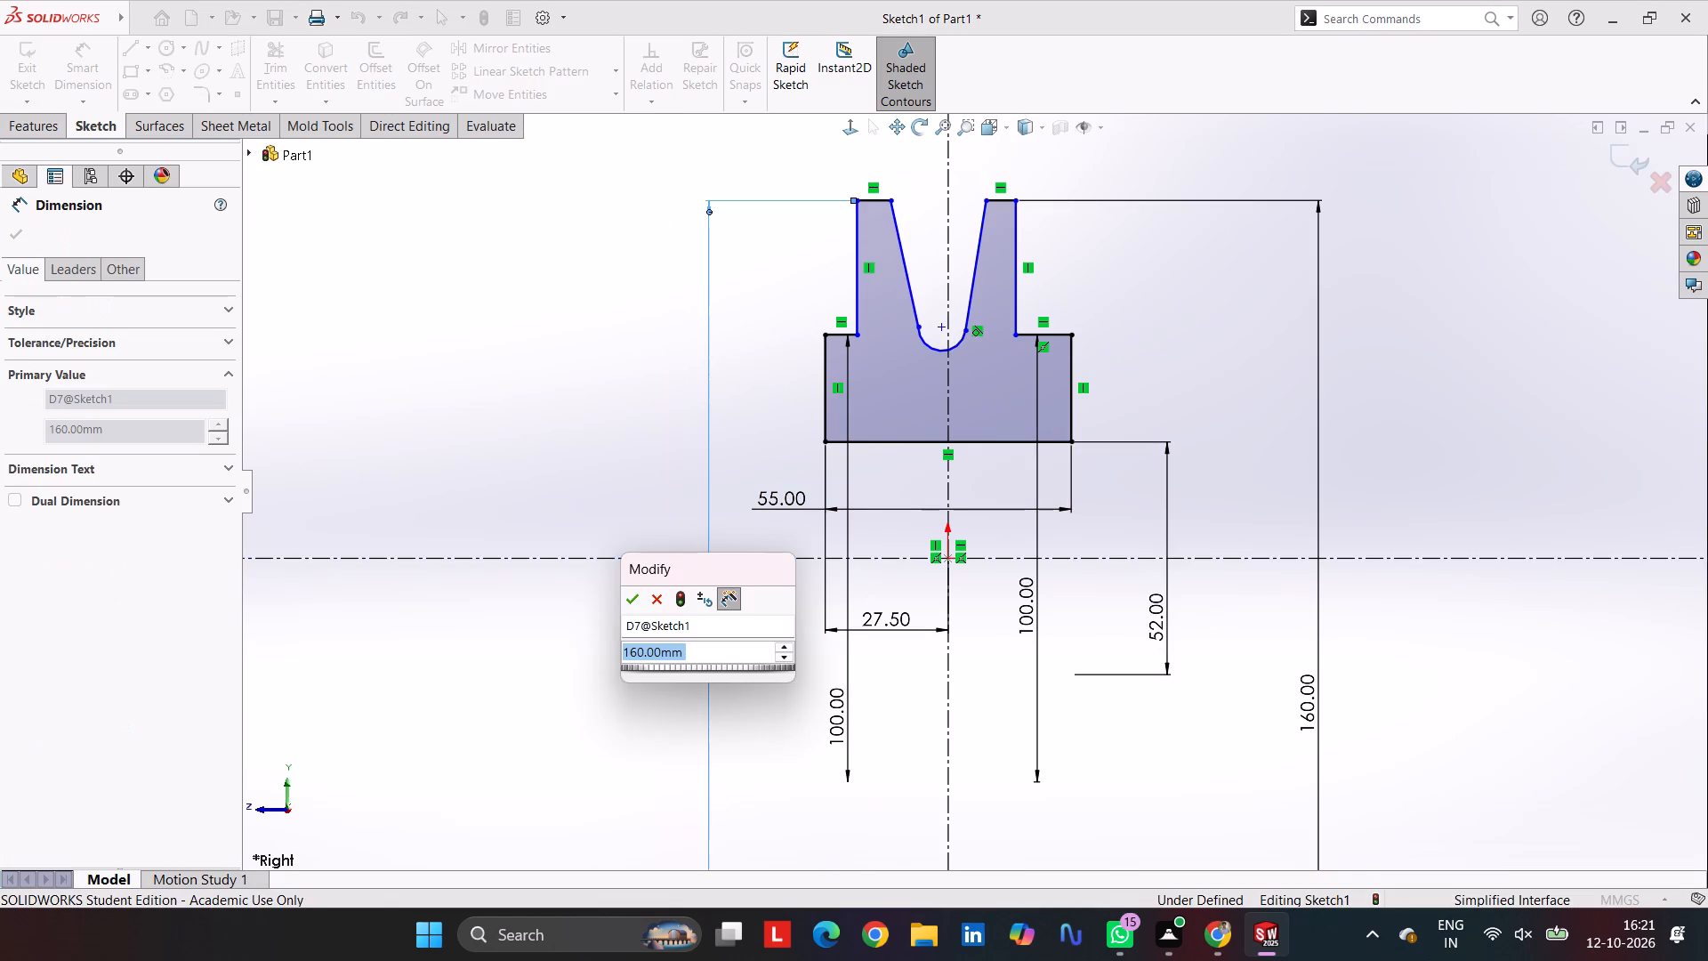
pyautogui.click(629, 601)
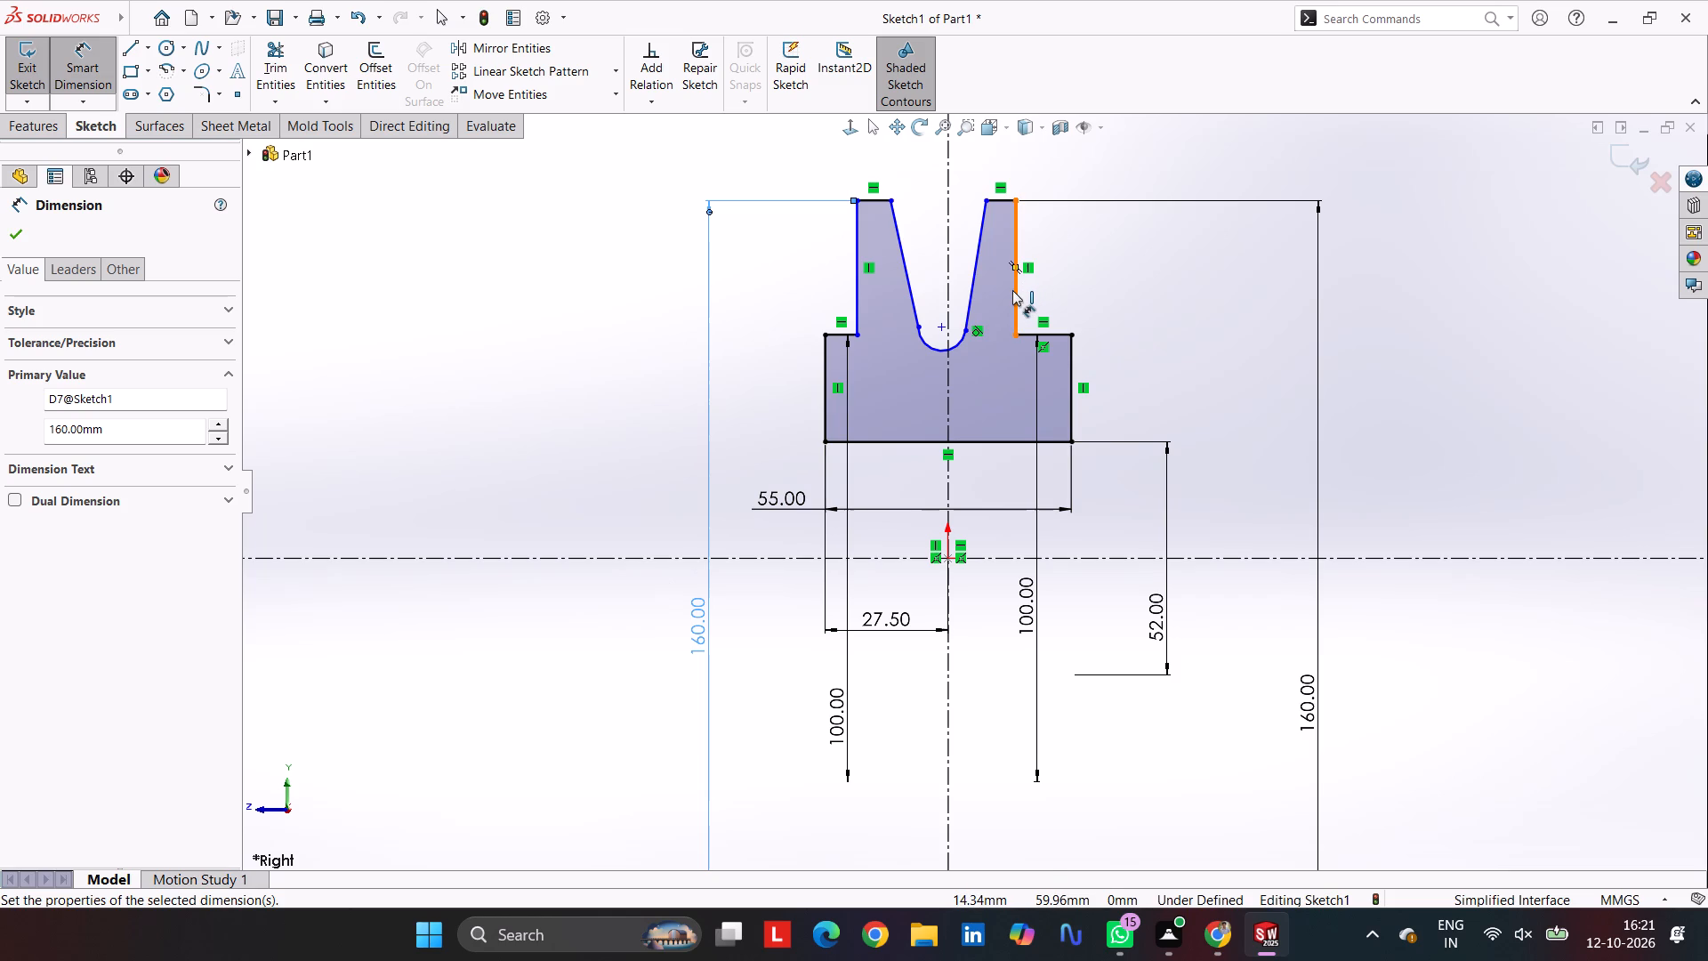
# Dimension the groove arc's midpoint about the horizontal centreline with a doubled (diameter) value of 100 mm.
pyautogui.click(939, 351)
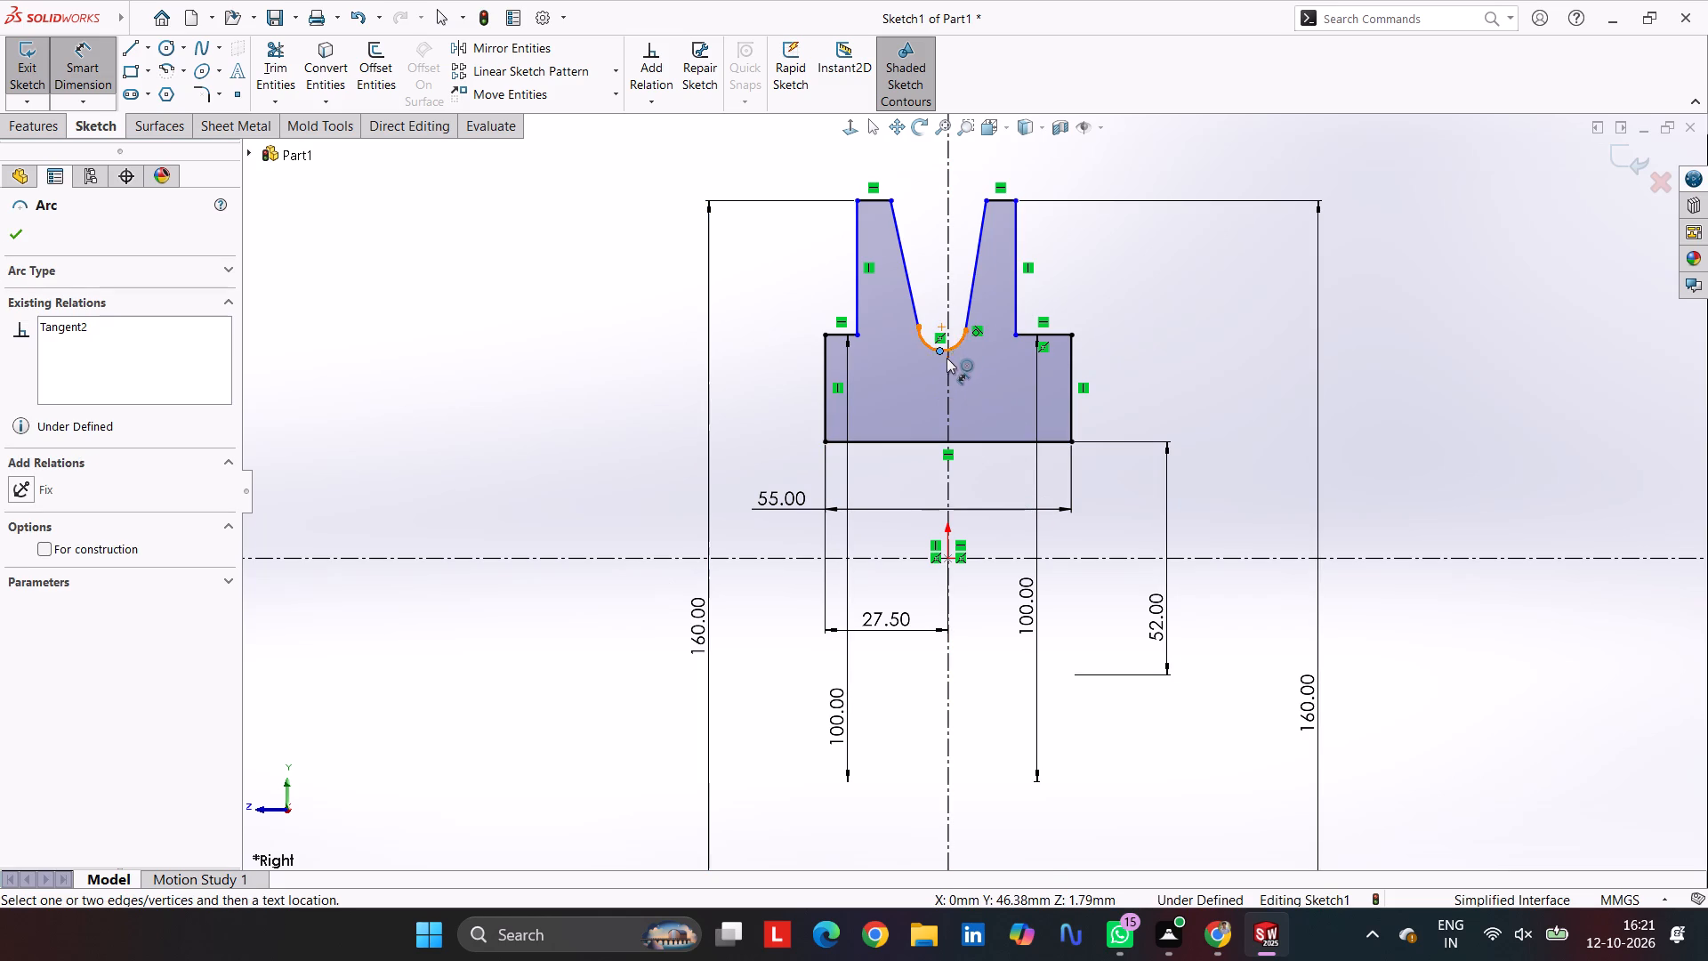
pyautogui.click(1009, 558)
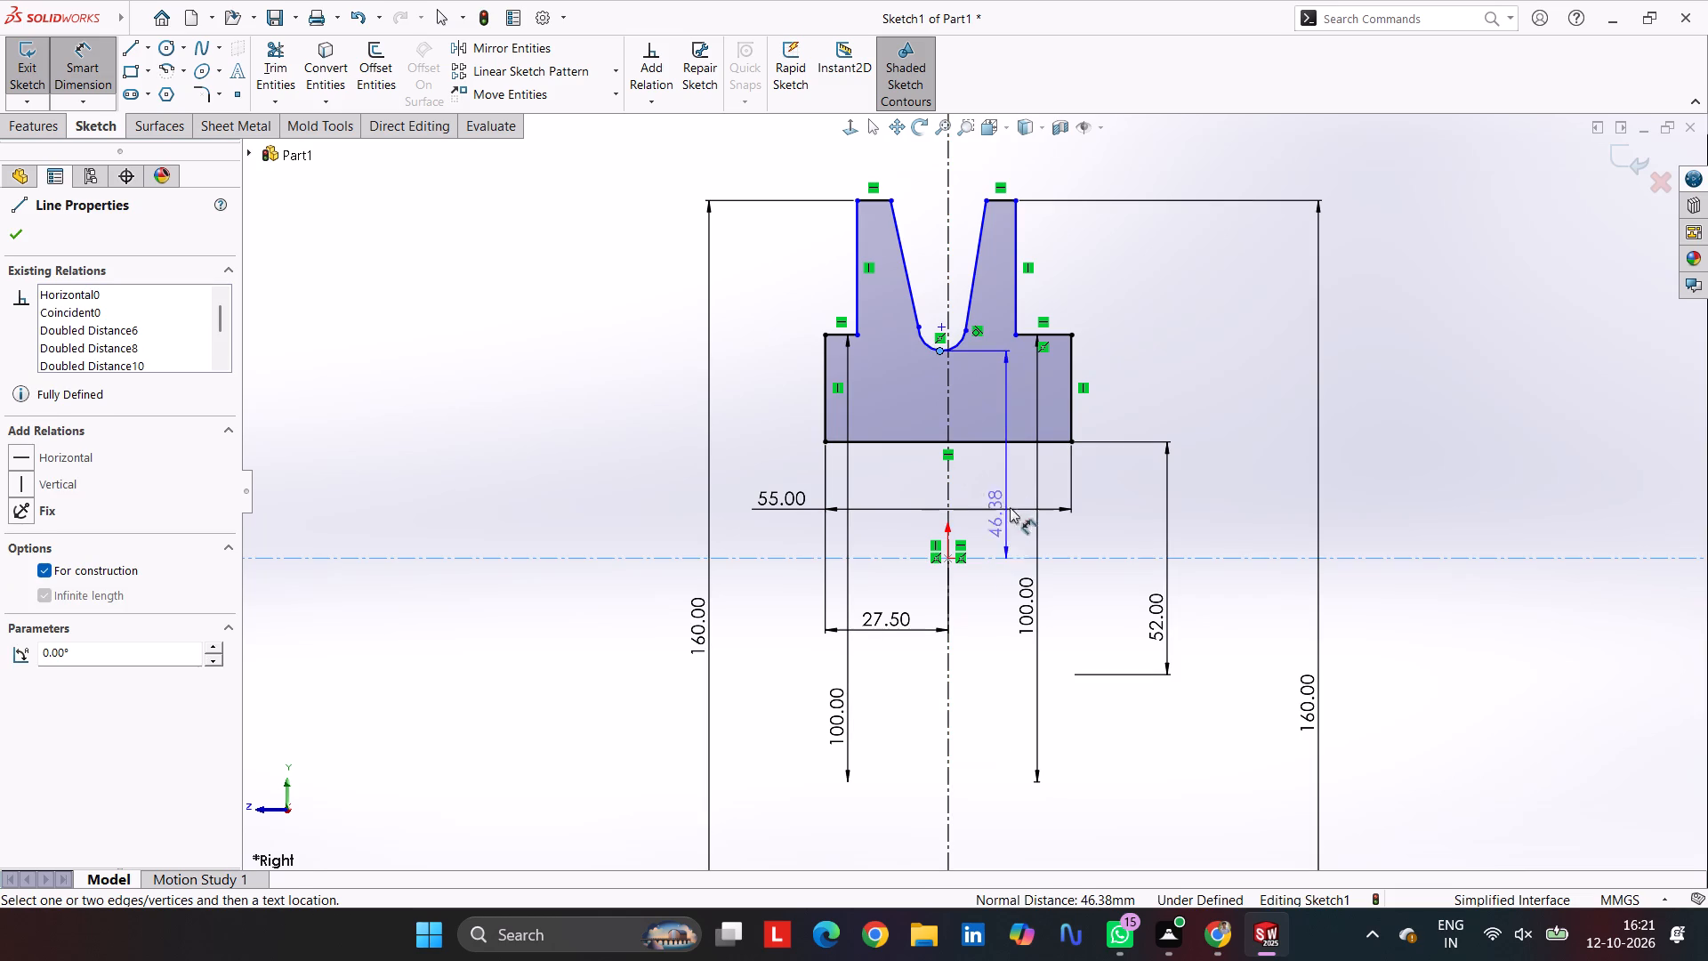
pyautogui.moveTo(1079, 610); pyautogui.dragTo(1076, 598)
pyautogui.write('100')
pyautogui.press('Return')
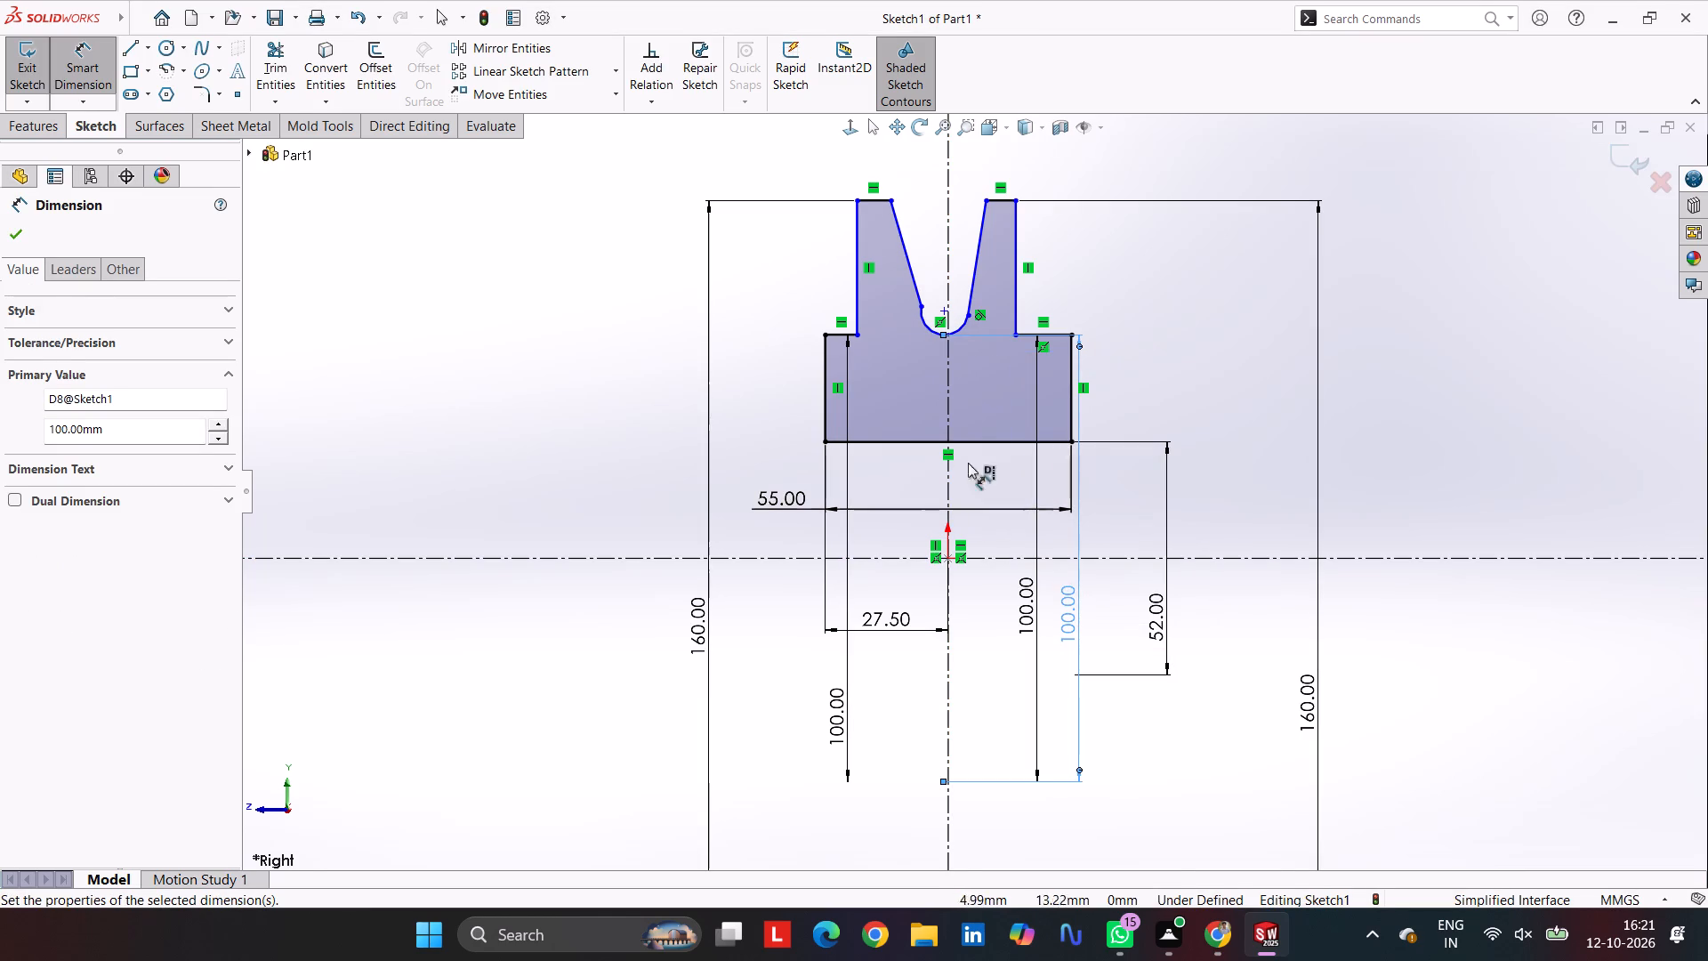
pyautogui.press('Escape')
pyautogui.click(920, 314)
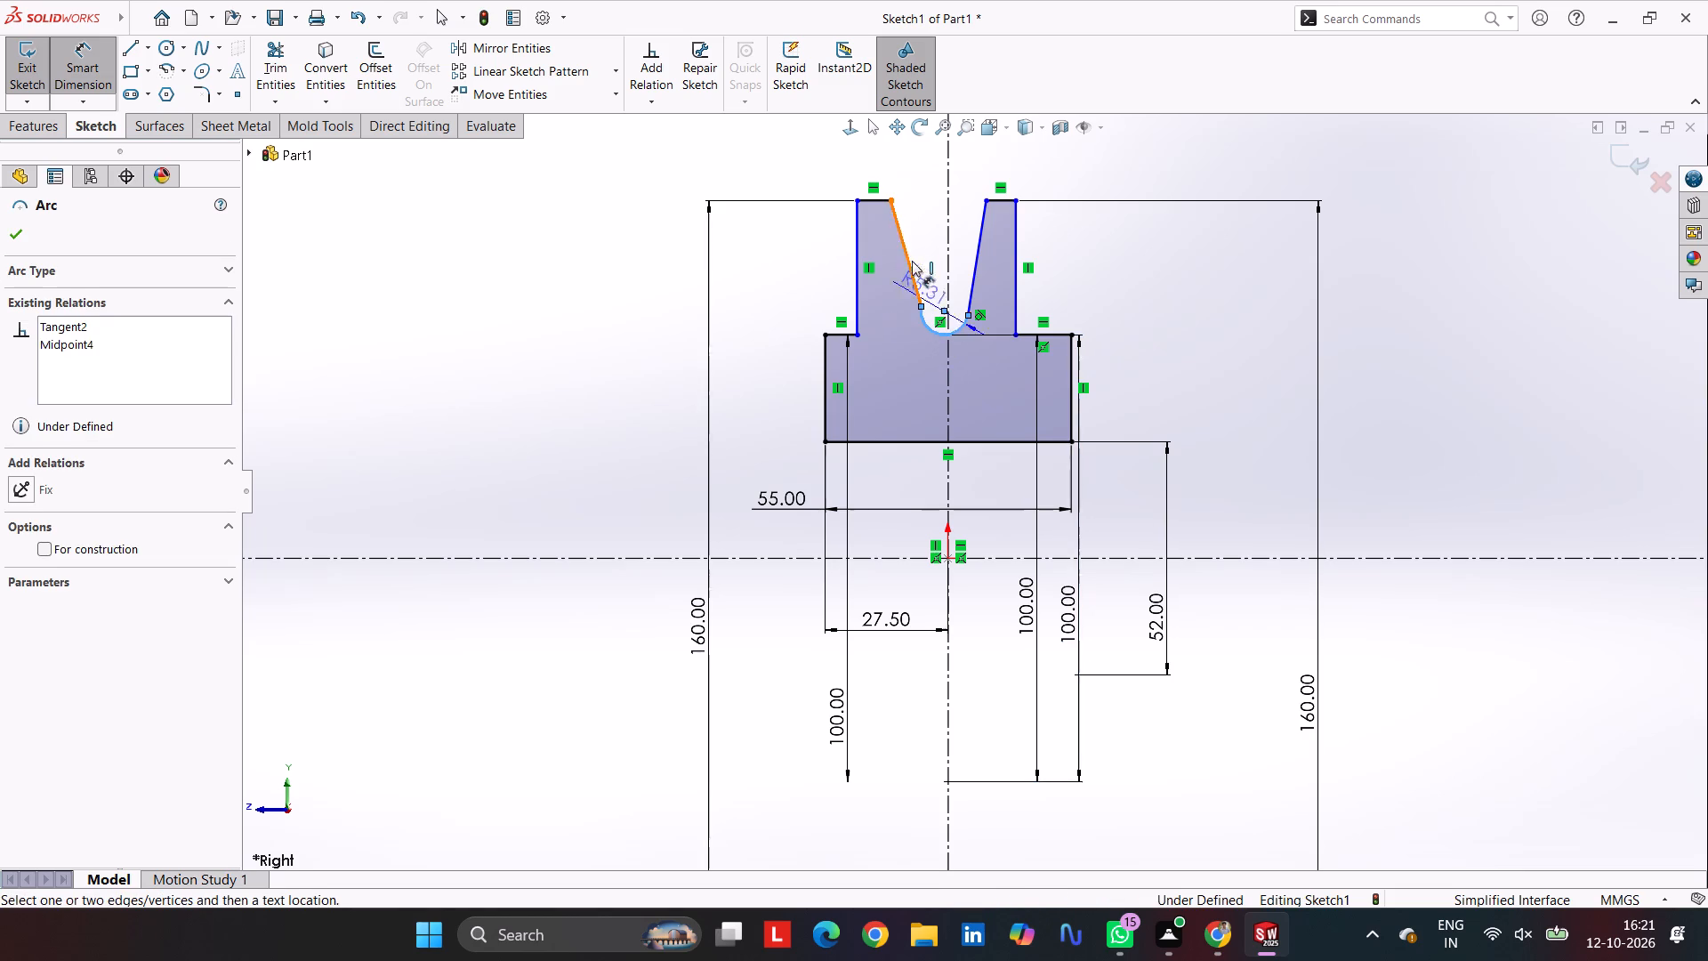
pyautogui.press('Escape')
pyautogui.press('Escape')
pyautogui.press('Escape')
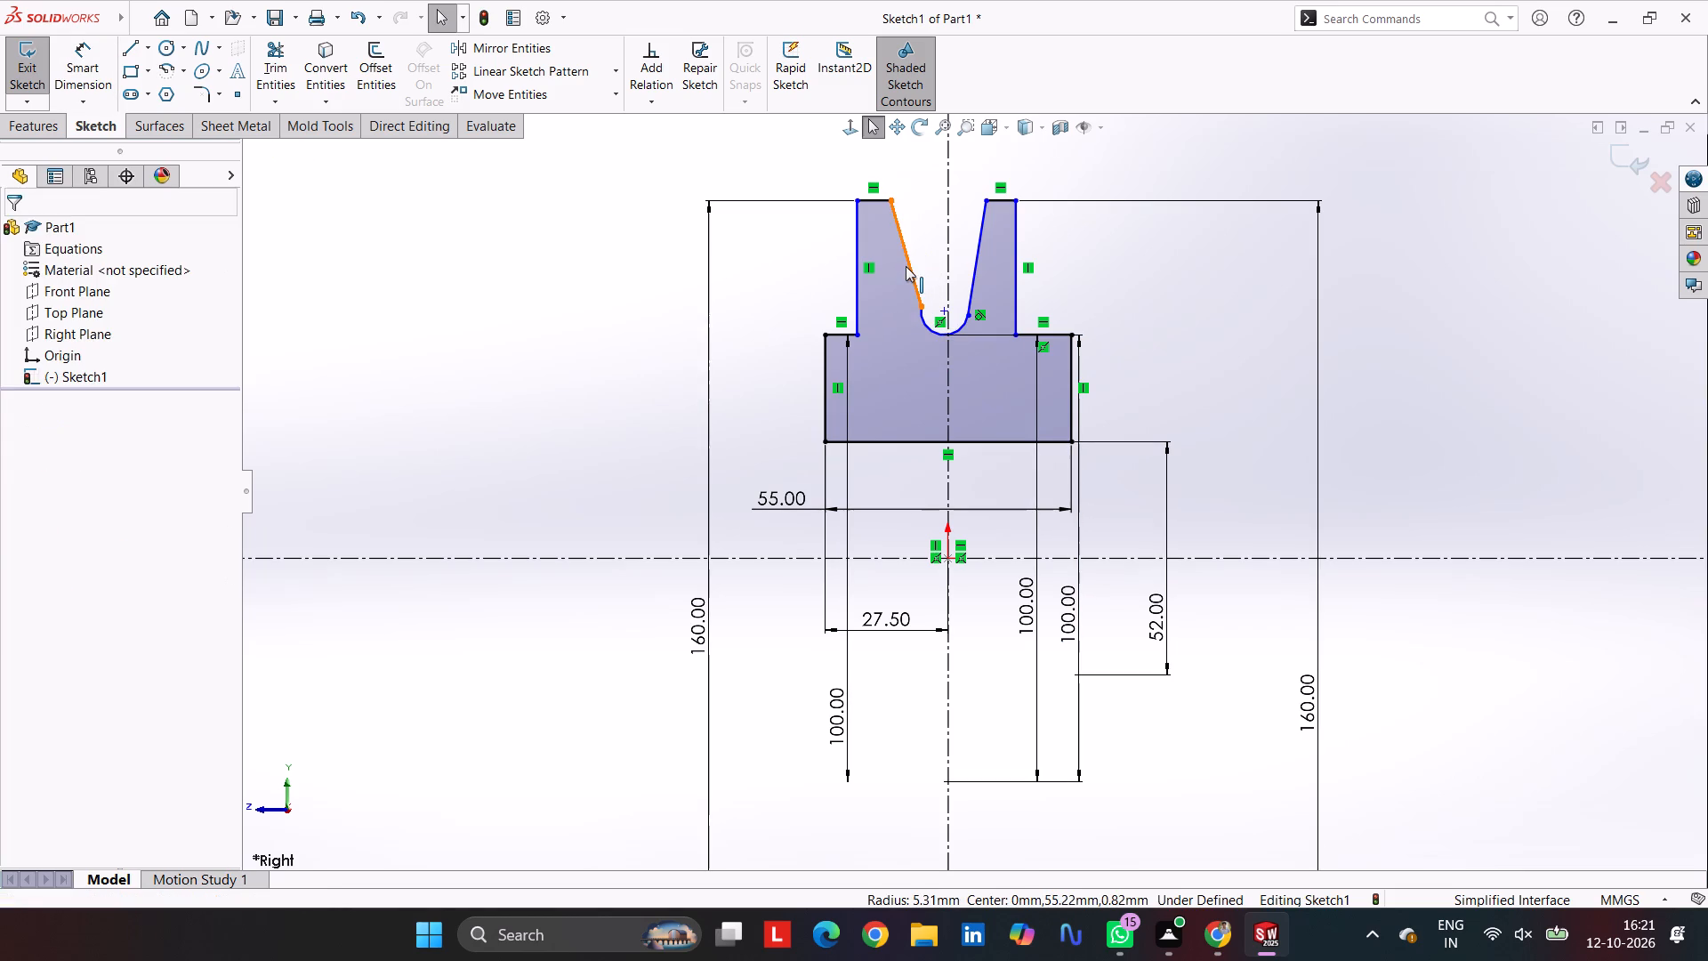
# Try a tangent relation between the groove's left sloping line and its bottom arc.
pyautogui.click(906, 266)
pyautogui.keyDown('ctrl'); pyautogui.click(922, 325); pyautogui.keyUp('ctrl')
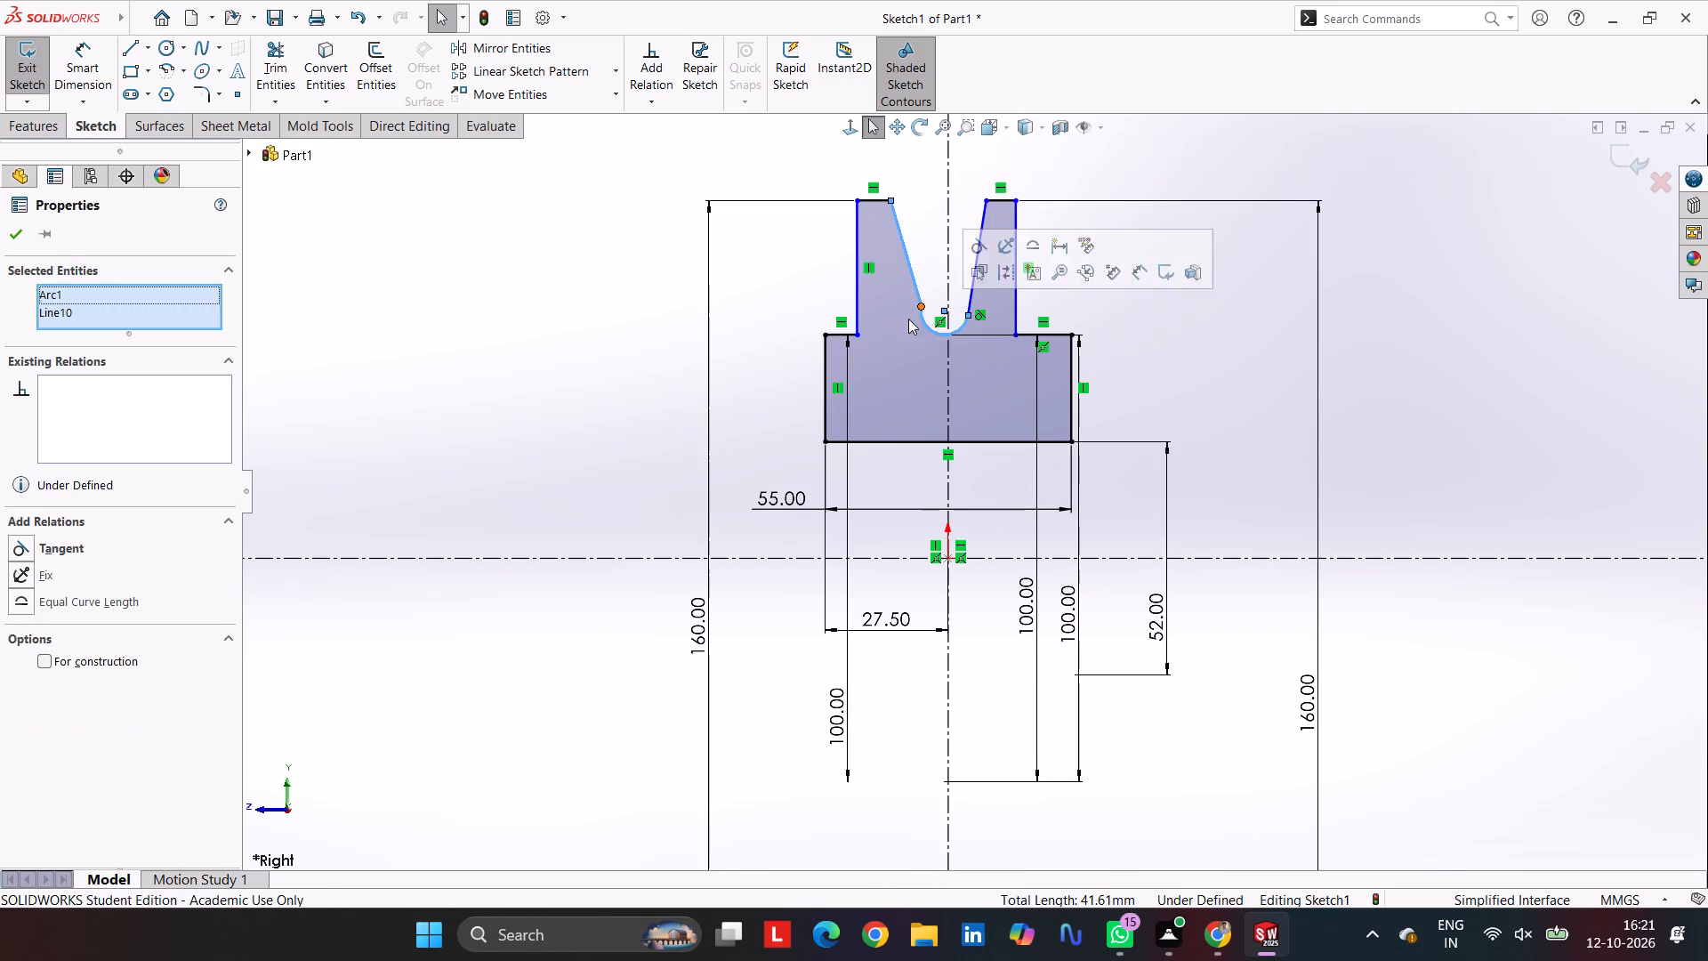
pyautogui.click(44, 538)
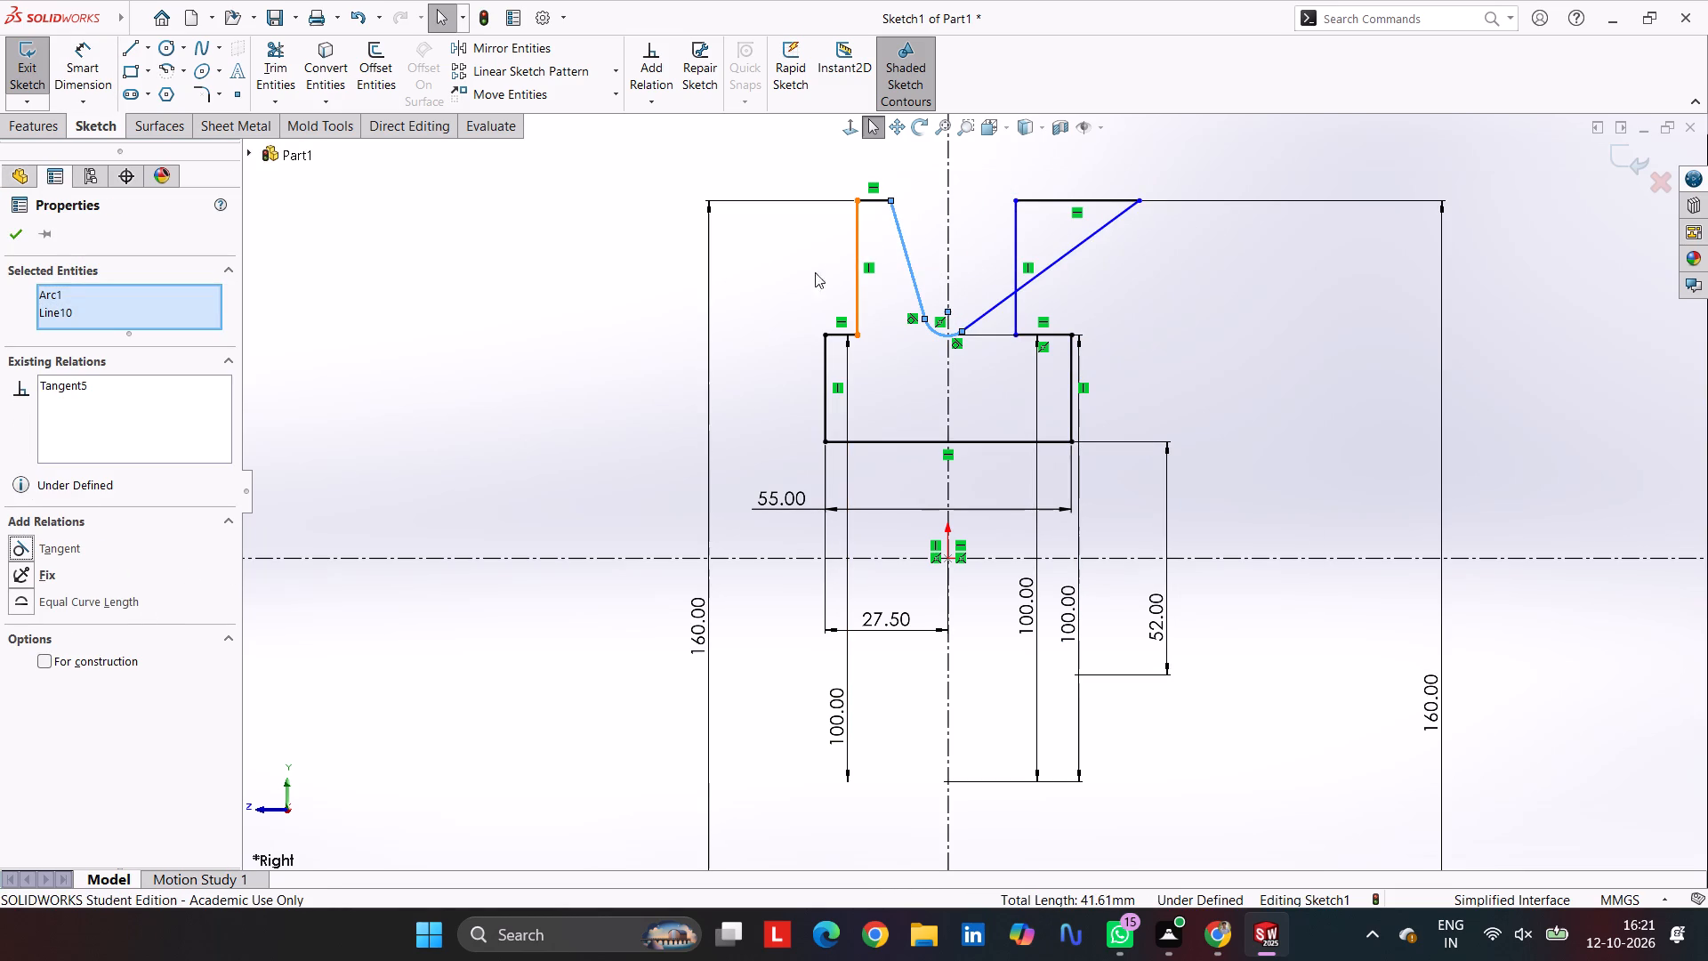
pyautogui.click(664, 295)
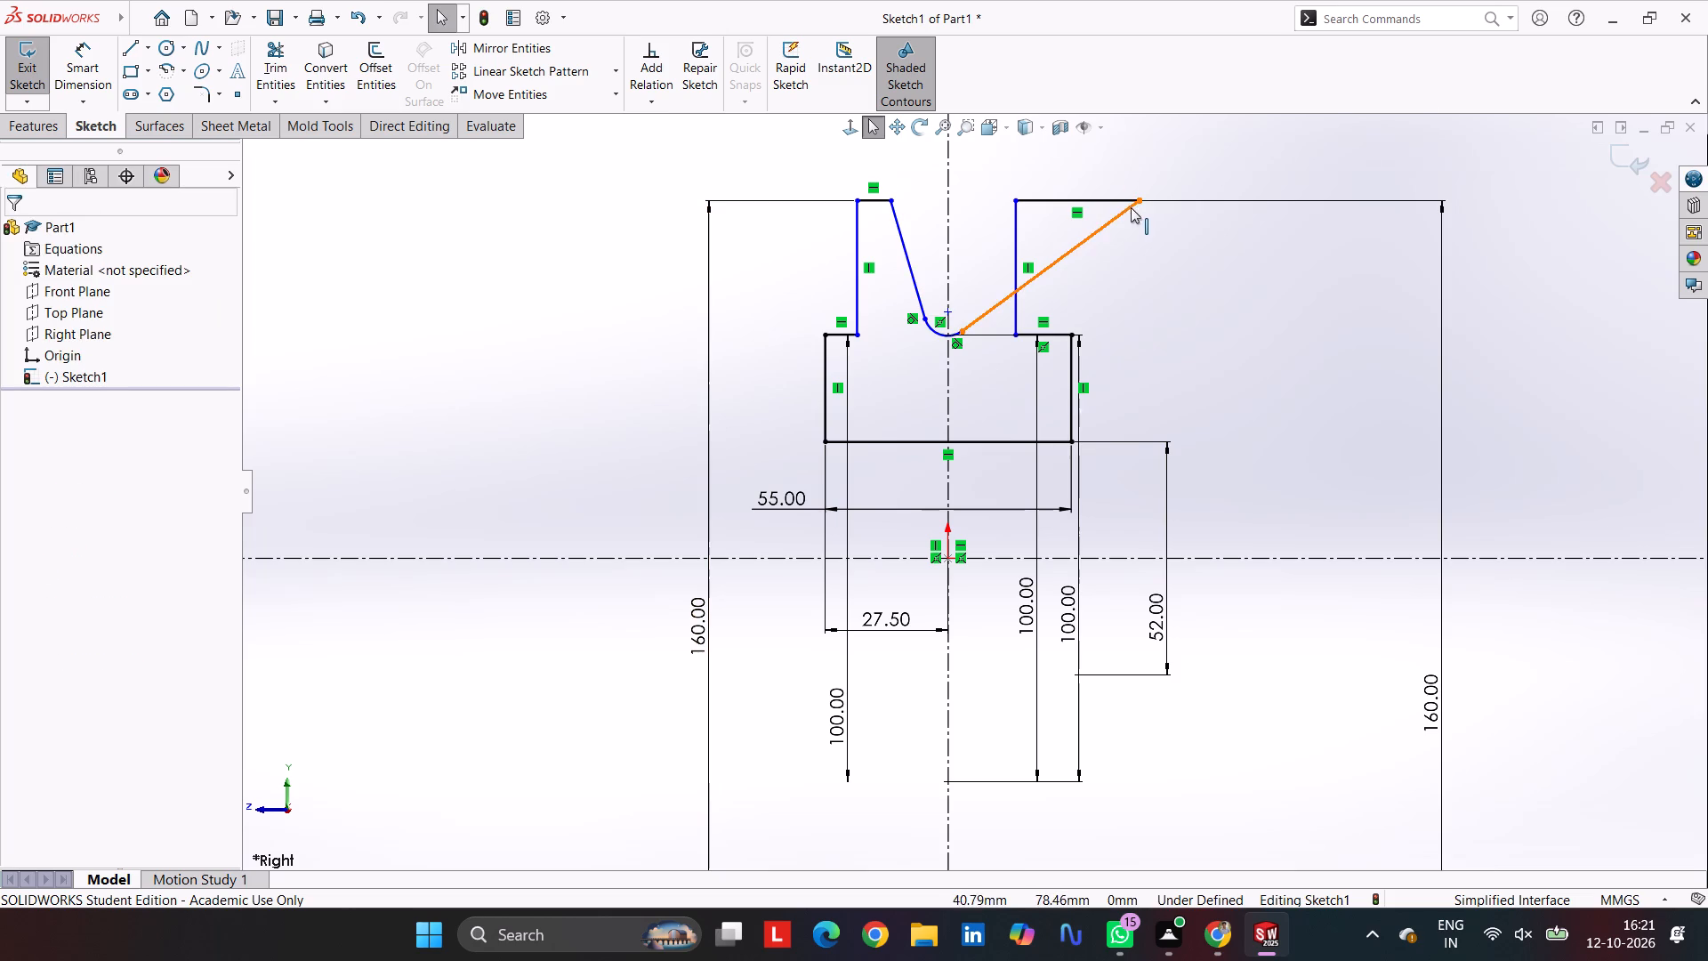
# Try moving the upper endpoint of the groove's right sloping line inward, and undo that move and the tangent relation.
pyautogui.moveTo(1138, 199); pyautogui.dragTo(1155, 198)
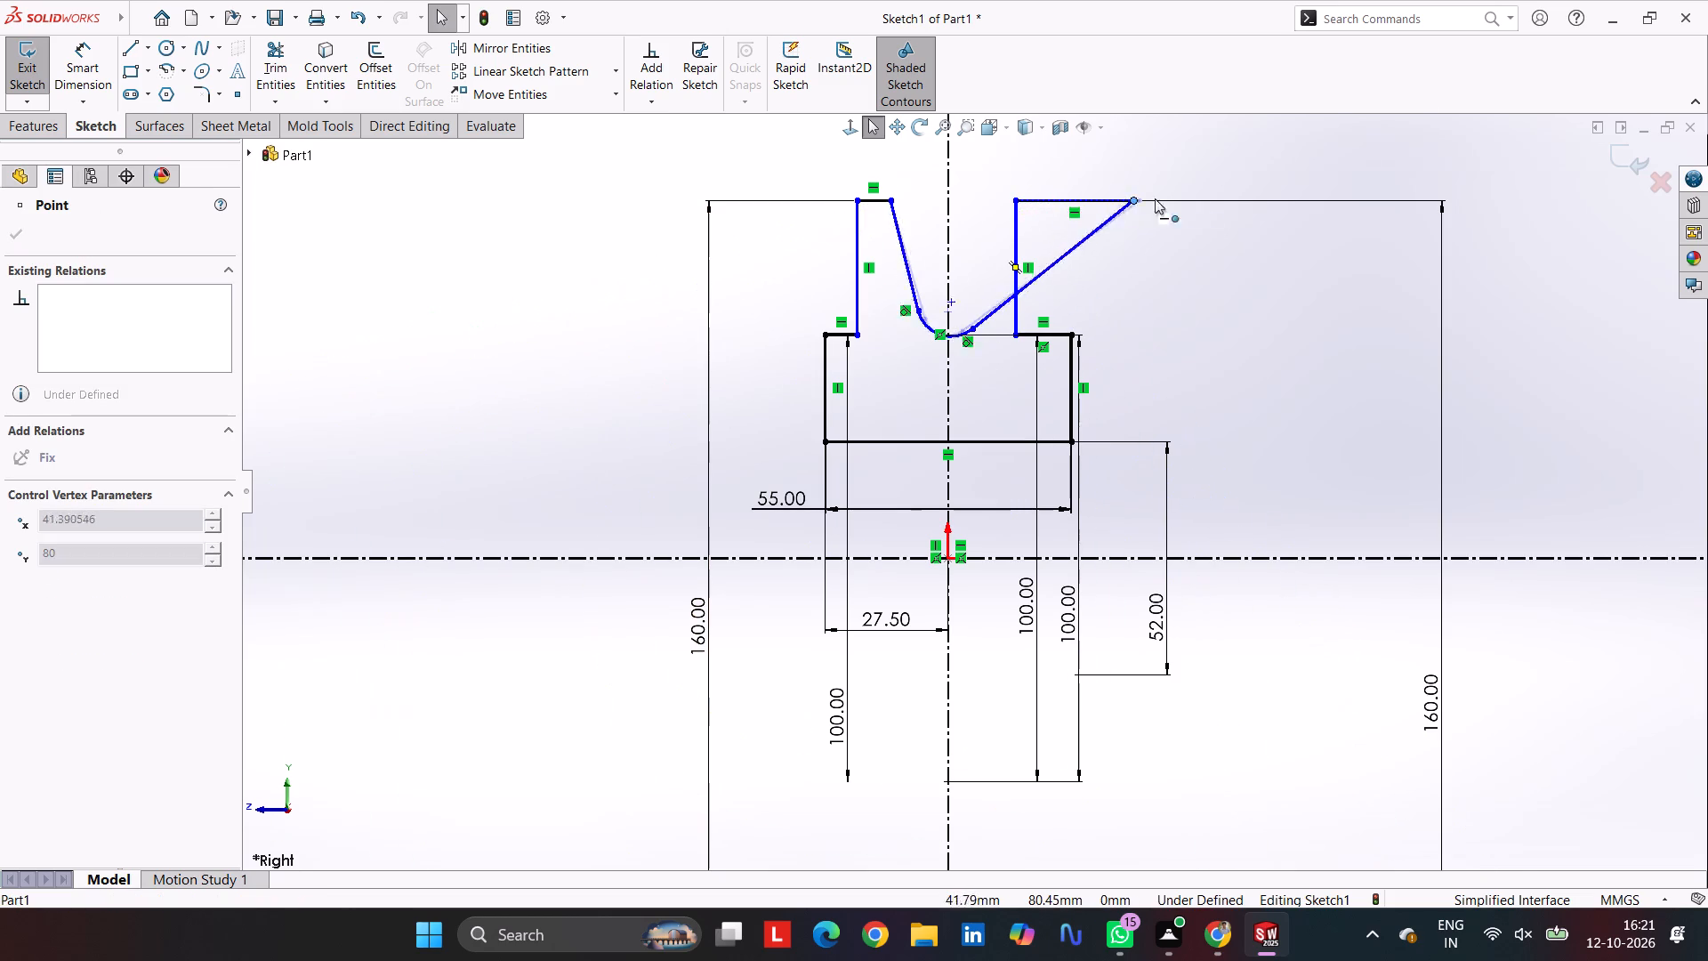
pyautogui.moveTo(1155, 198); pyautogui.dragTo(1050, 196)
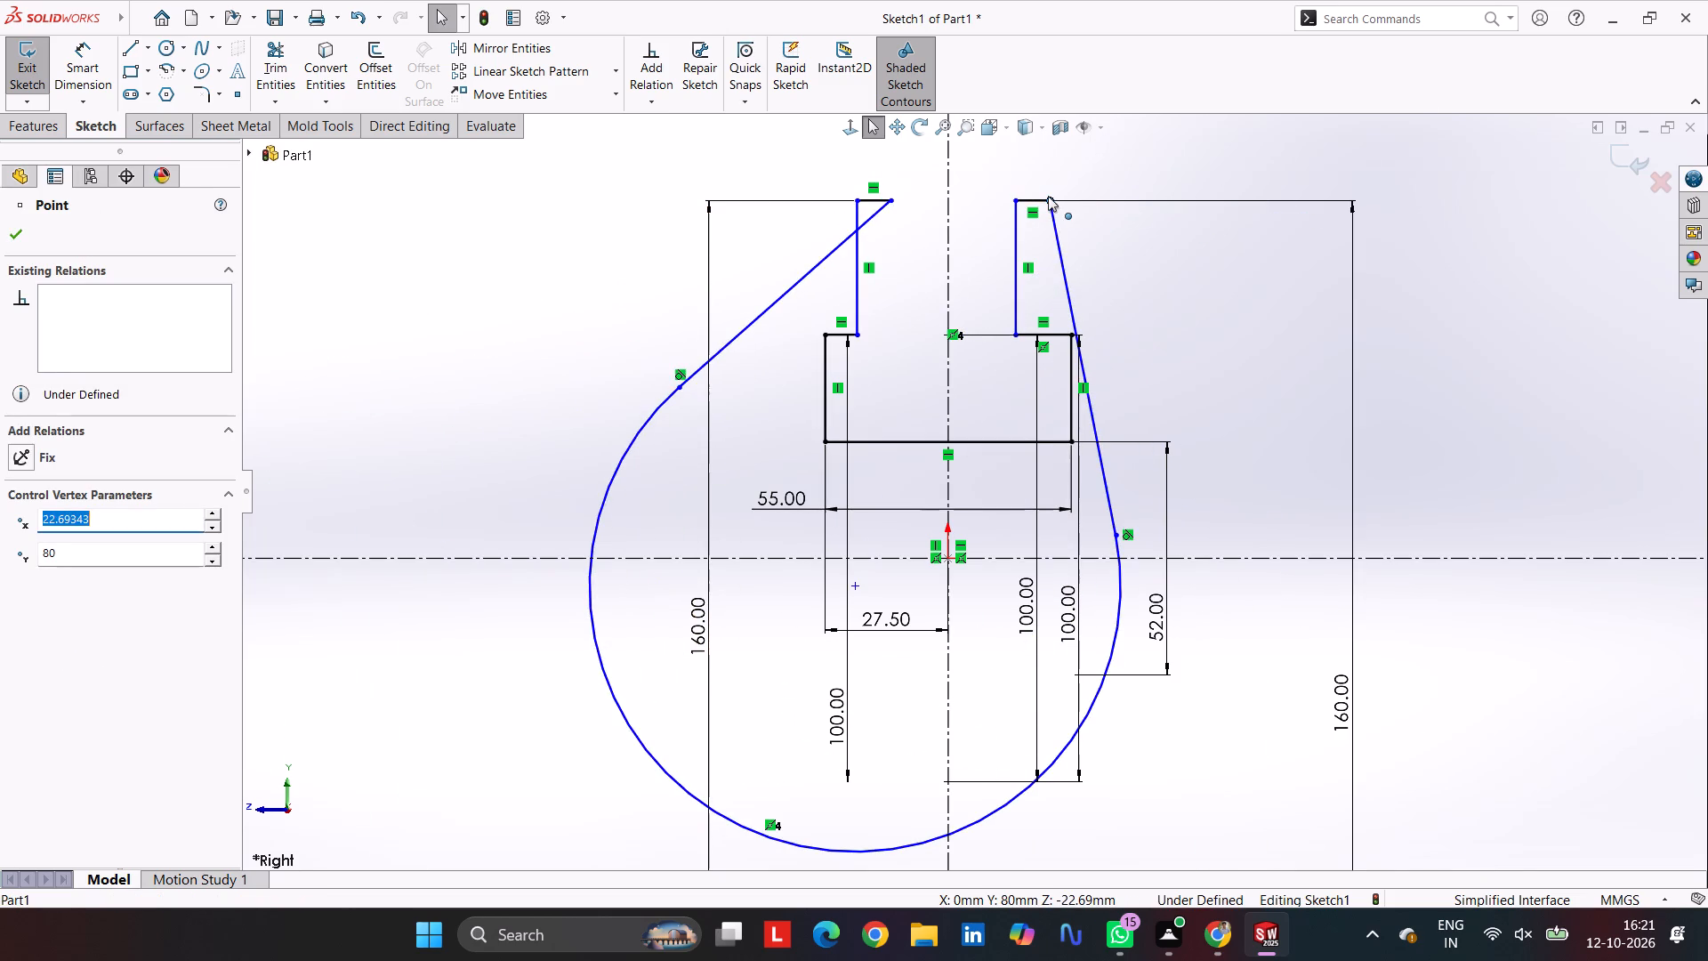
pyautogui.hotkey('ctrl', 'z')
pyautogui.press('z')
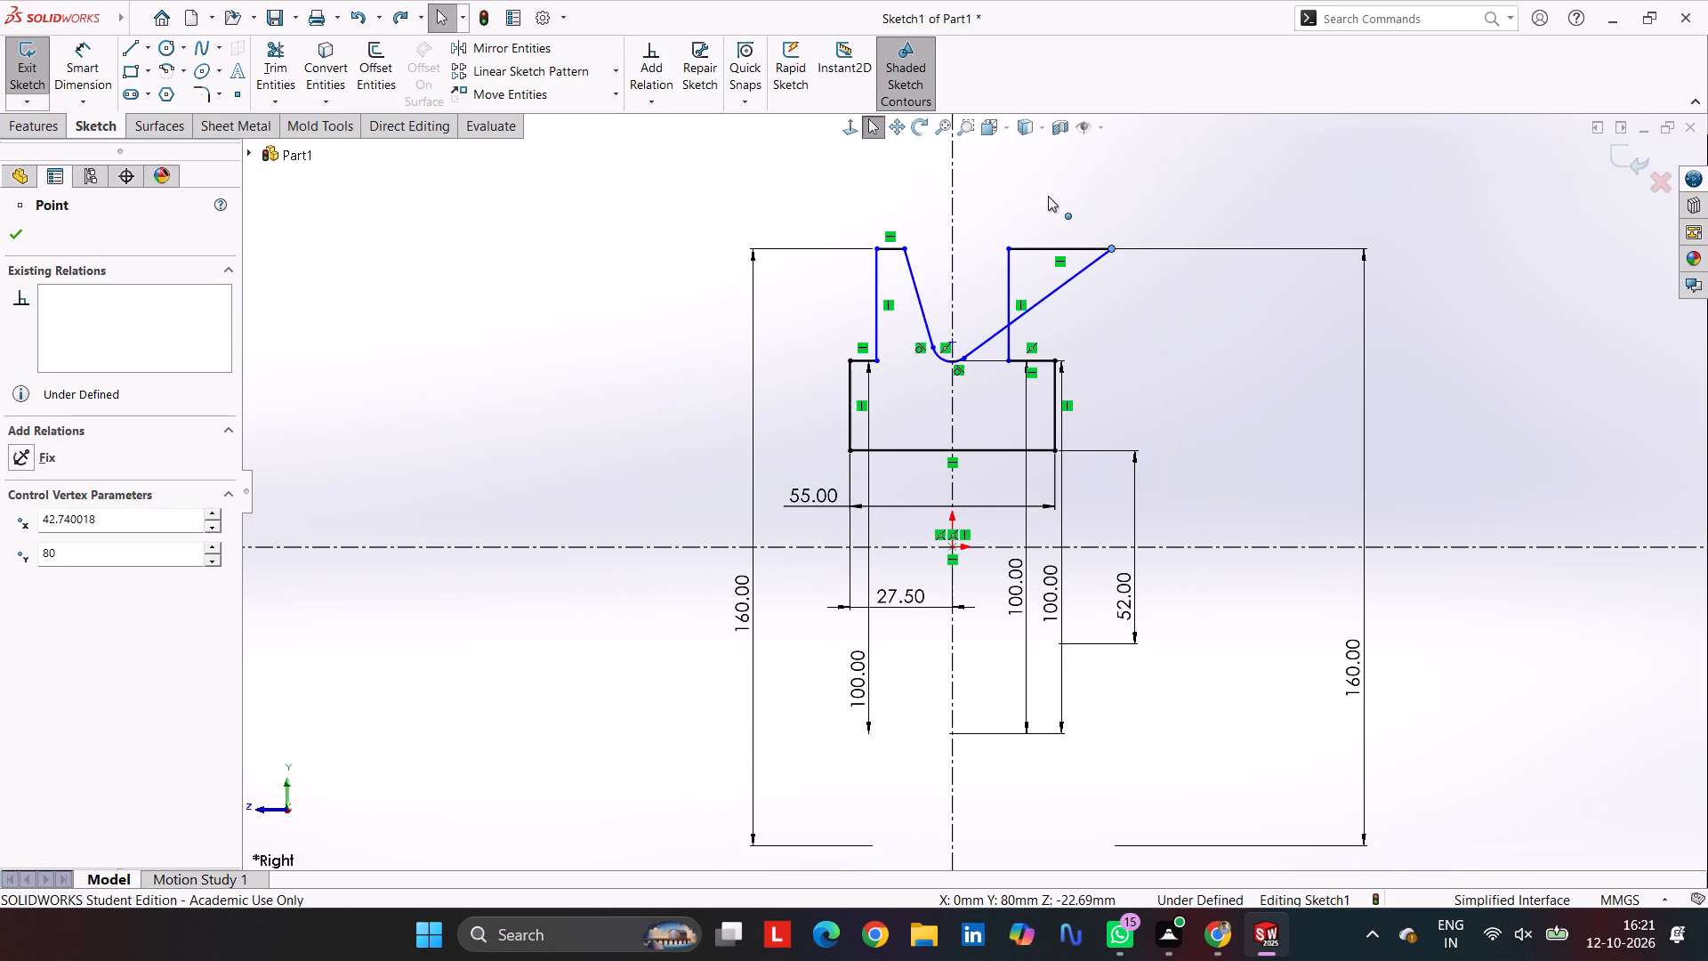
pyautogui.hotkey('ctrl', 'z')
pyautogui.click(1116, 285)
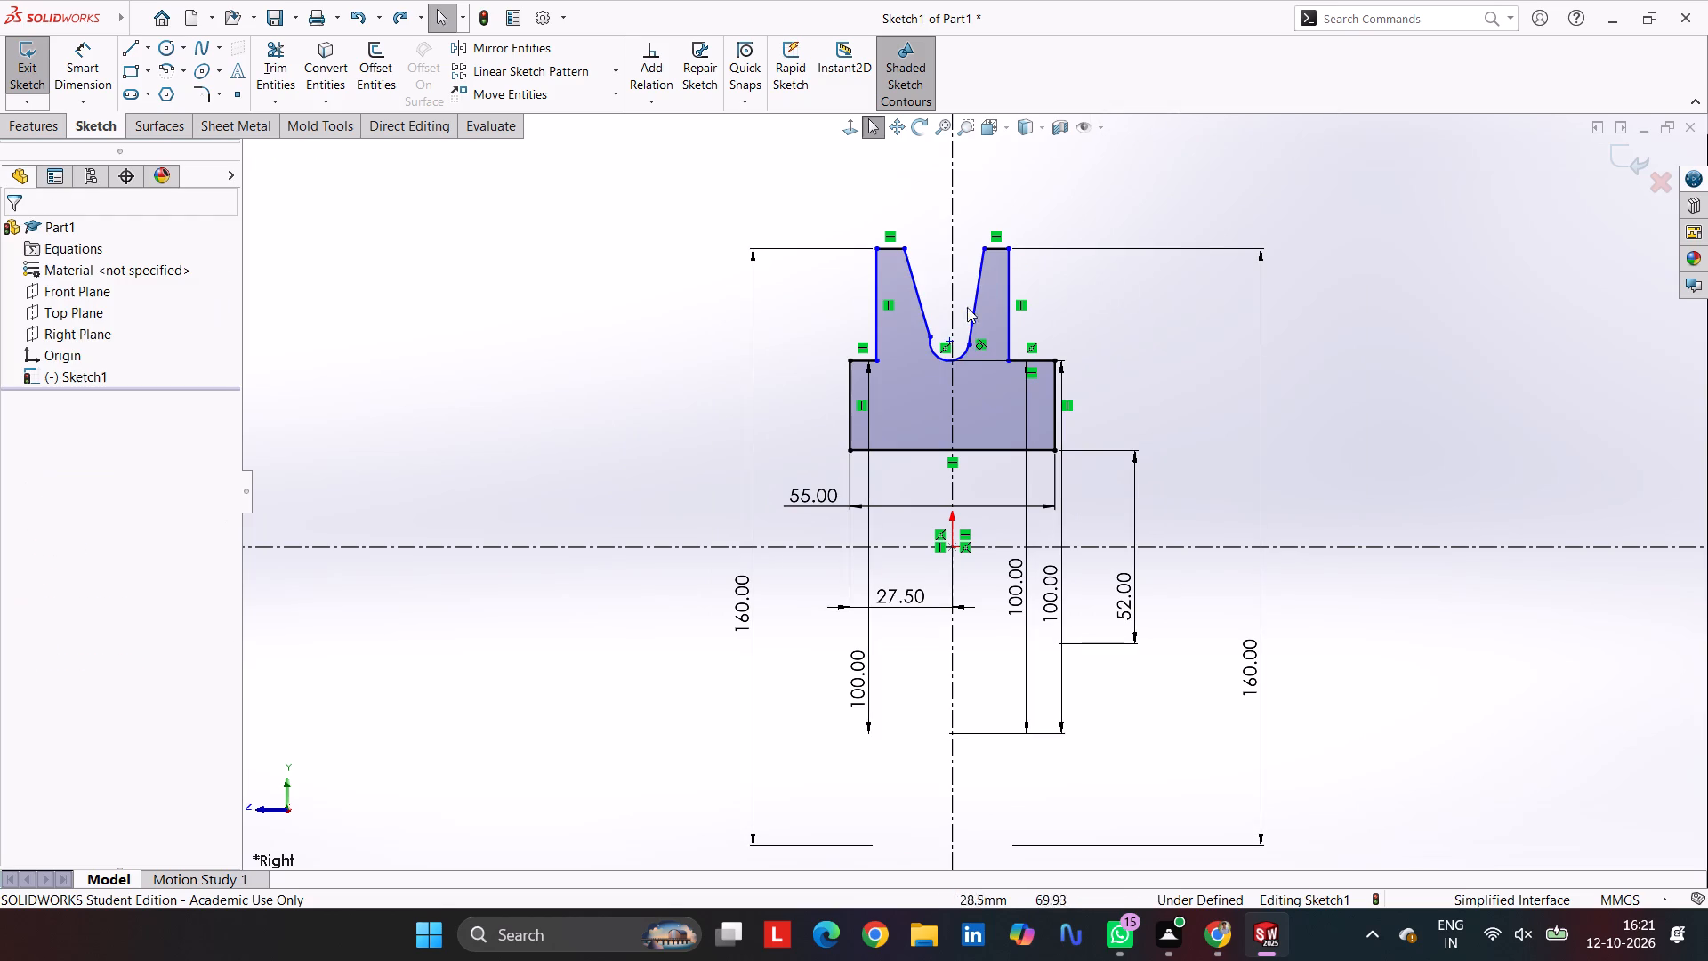
# Move the groove arc's left endpoint to about 6.7 mm left of the vertical centreline and 53.6 mm above the horizontal one.
pyautogui.scroll(-5, 967, 343)
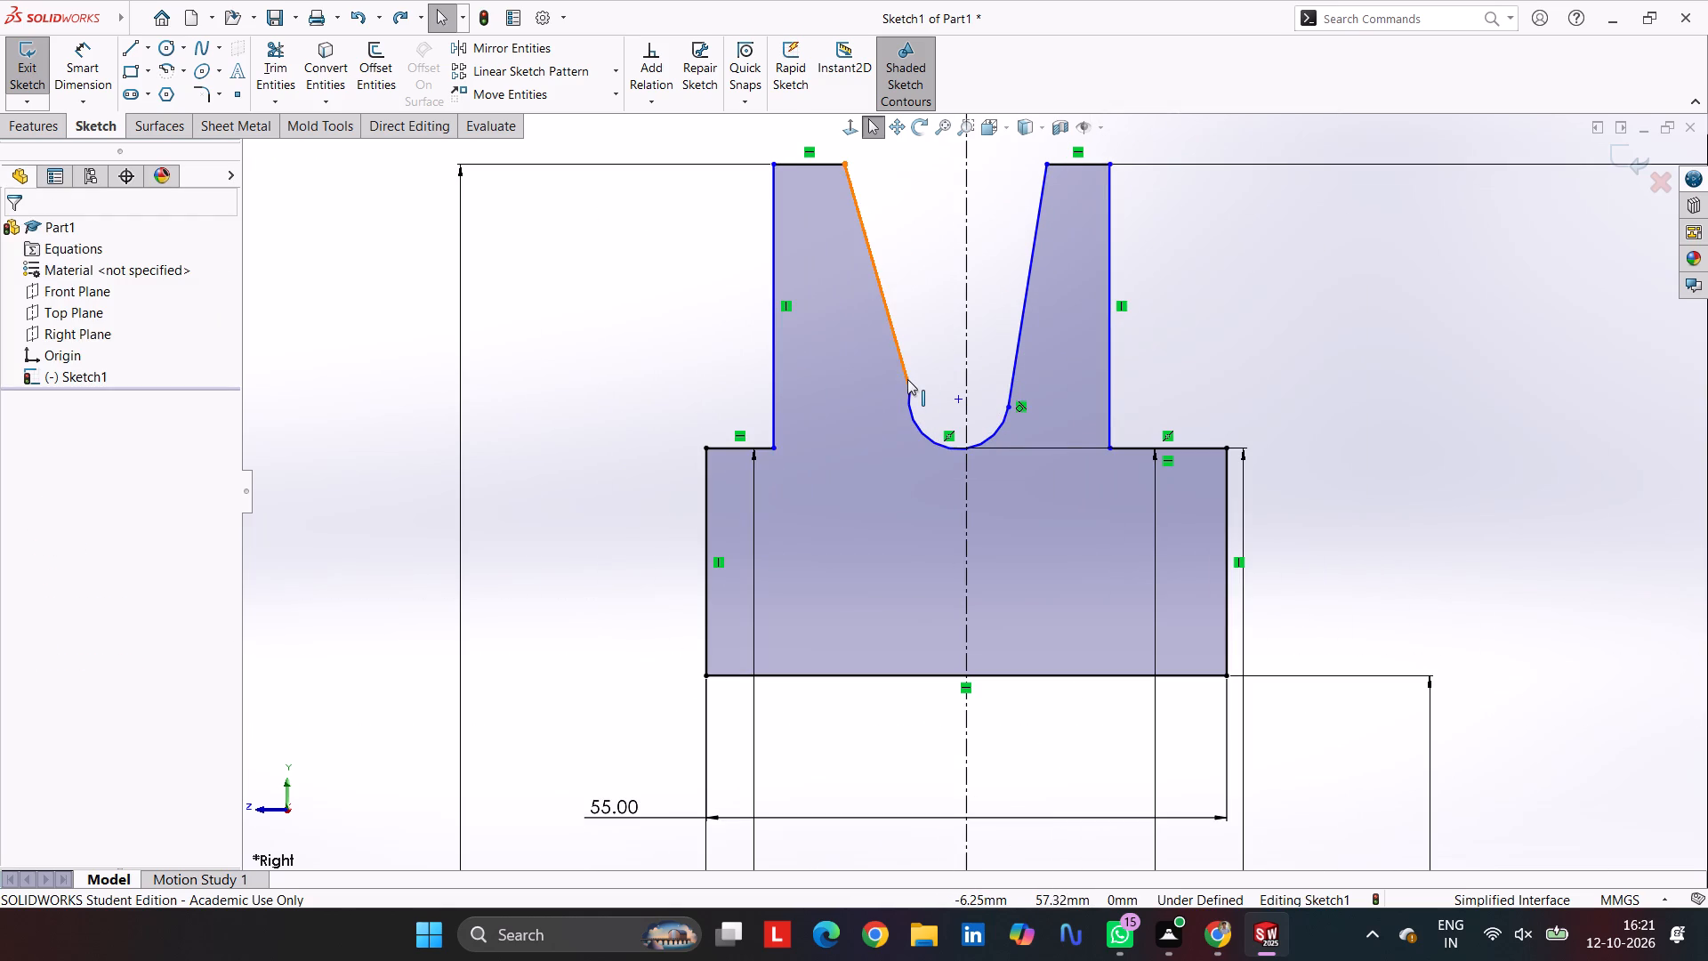
pyautogui.moveTo(909, 392); pyautogui.dragTo(906, 430)
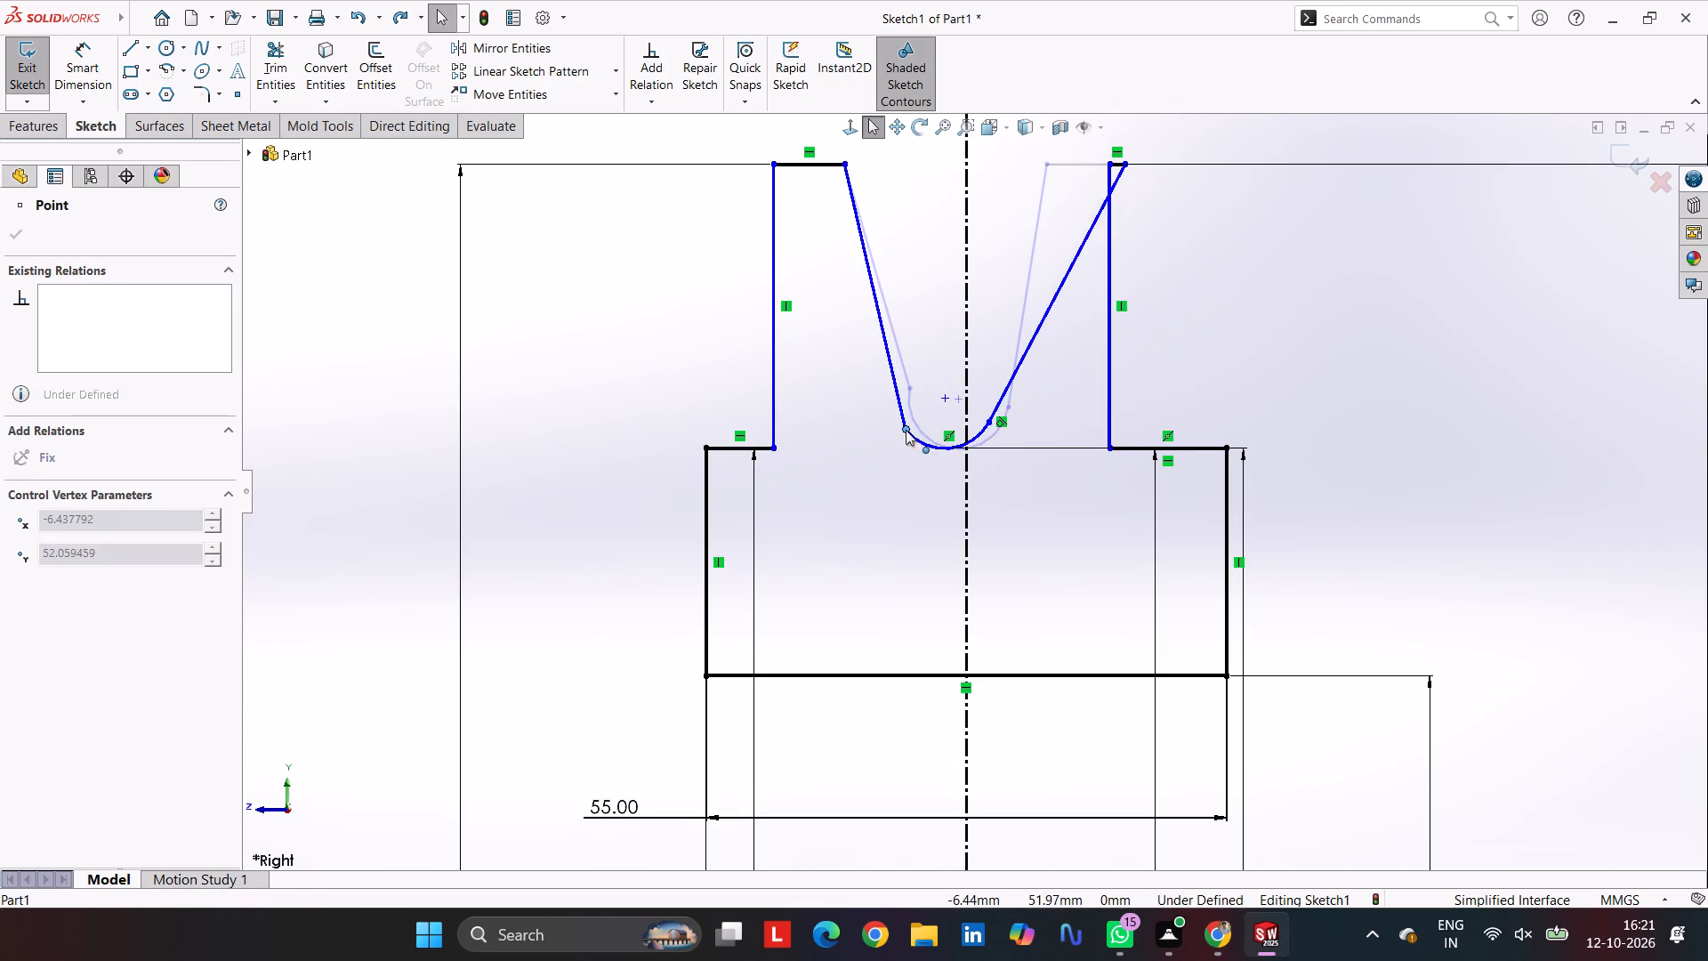
pyautogui.moveTo(906, 430); pyautogui.dragTo(903, 409)
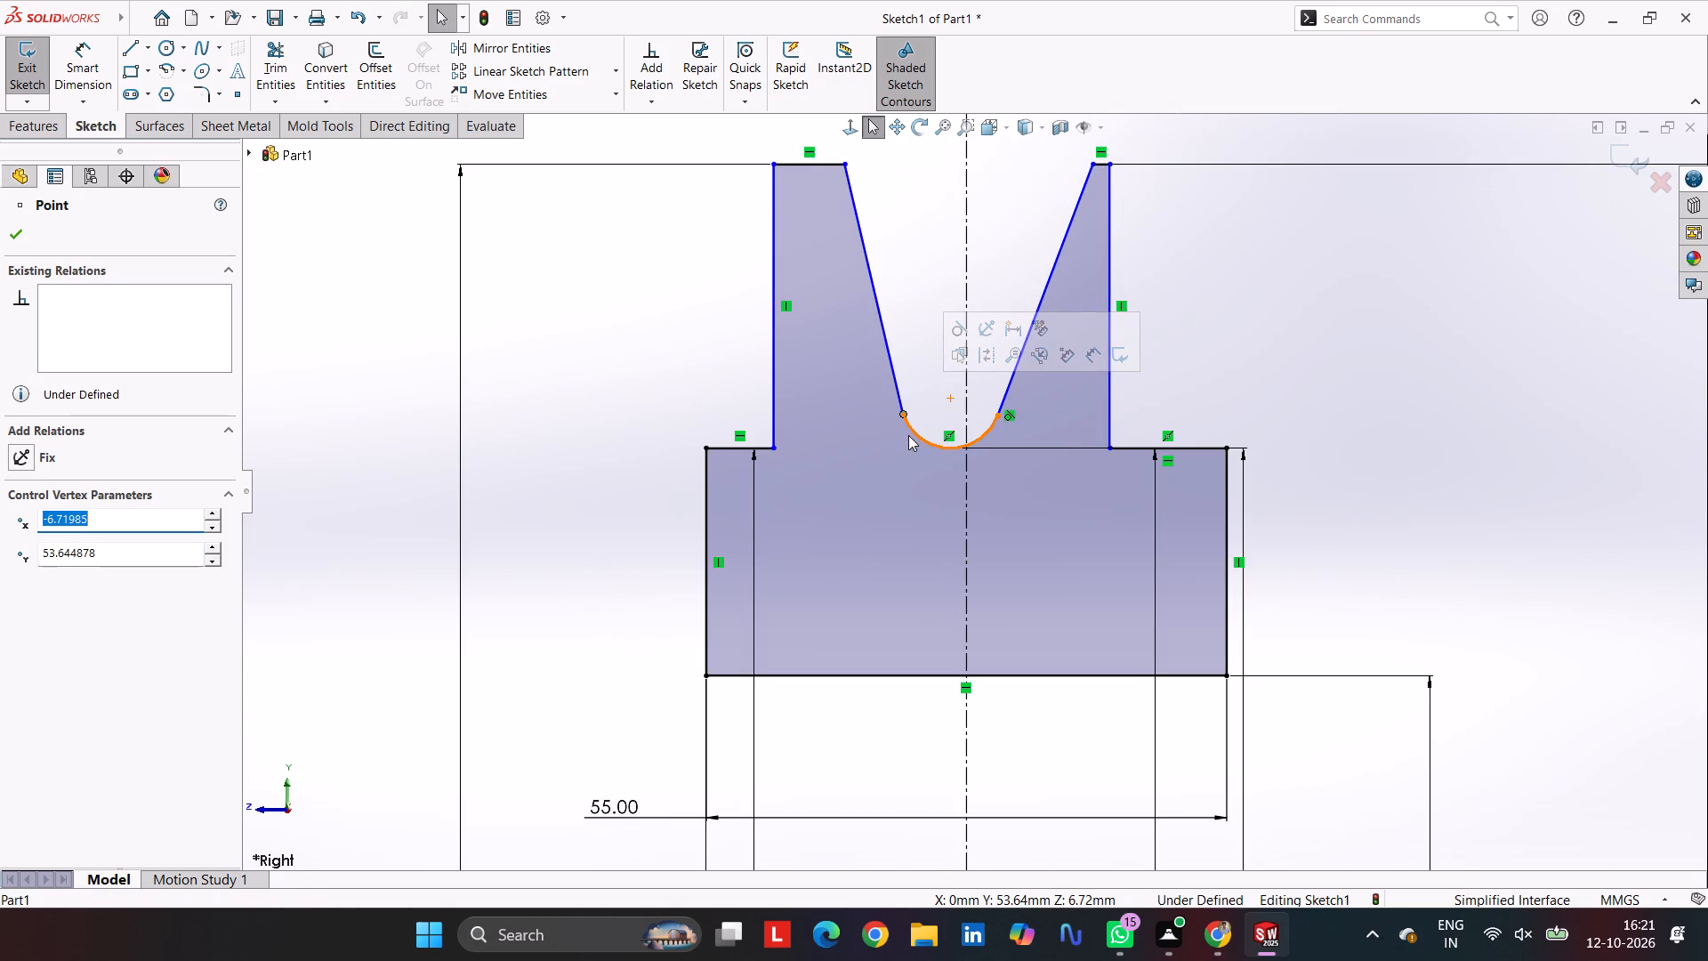
# Add a tangent relation between the groove's bottom arc and its left sloping line.
pyautogui.click(909, 427)
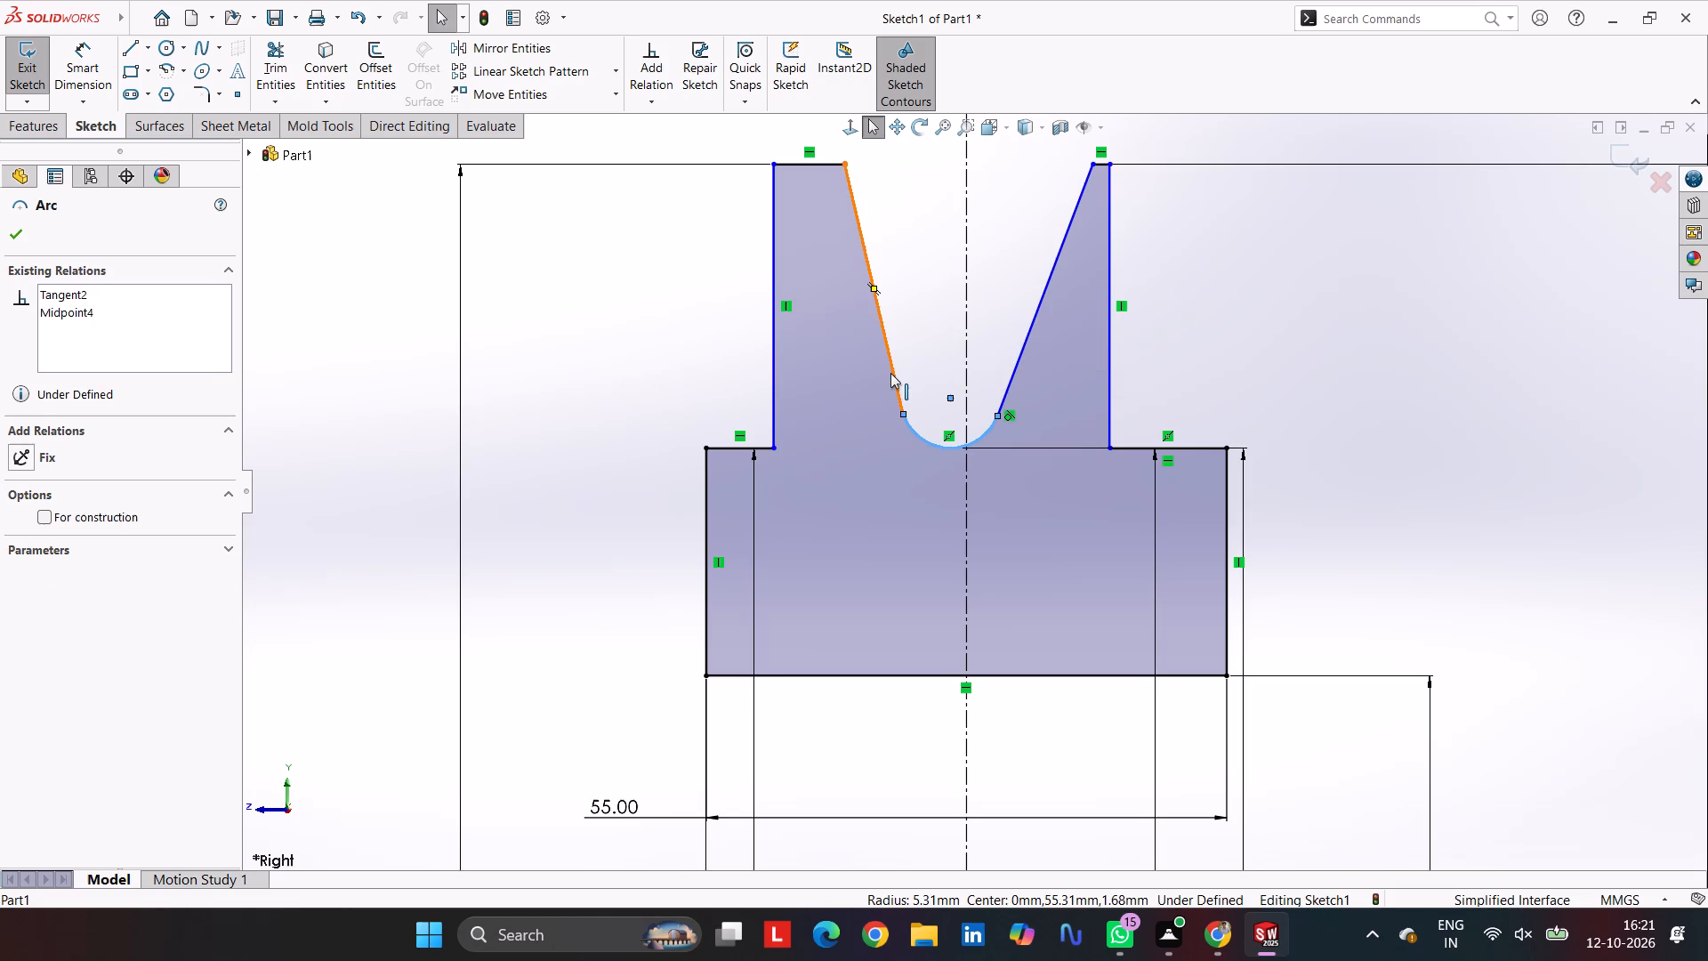
pyautogui.keyDown('ctrl'); pyautogui.click(890, 373); pyautogui.keyUp('ctrl')
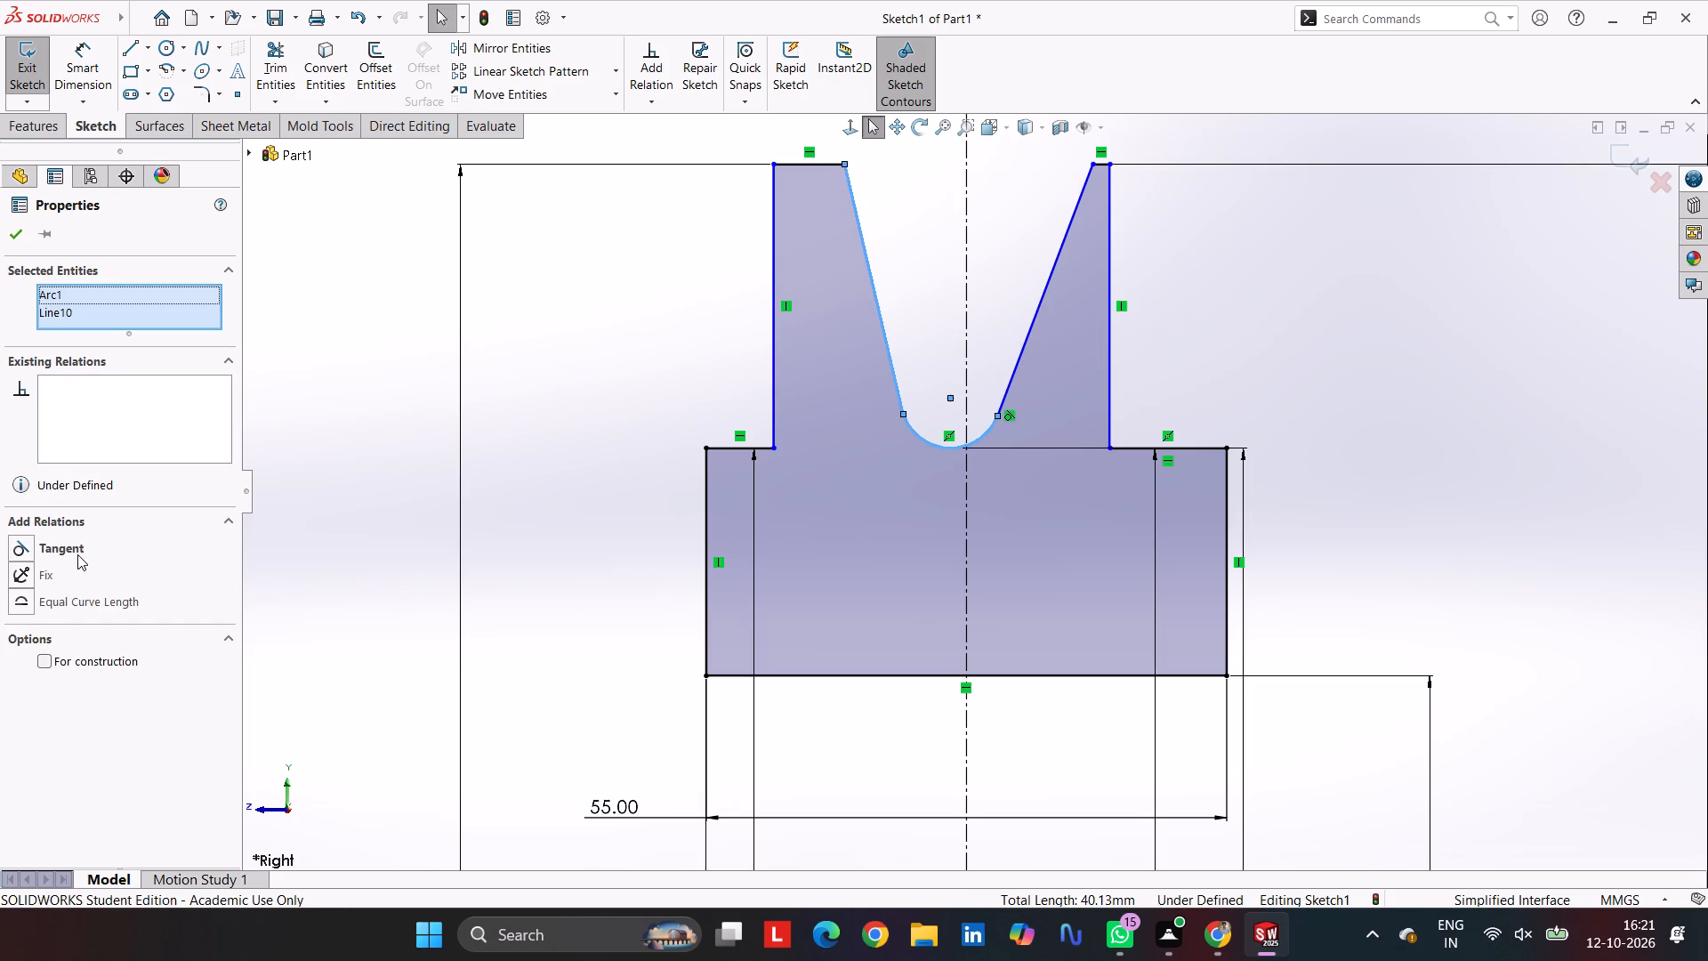
pyautogui.click(77, 555)
pyautogui.click(620, 271)
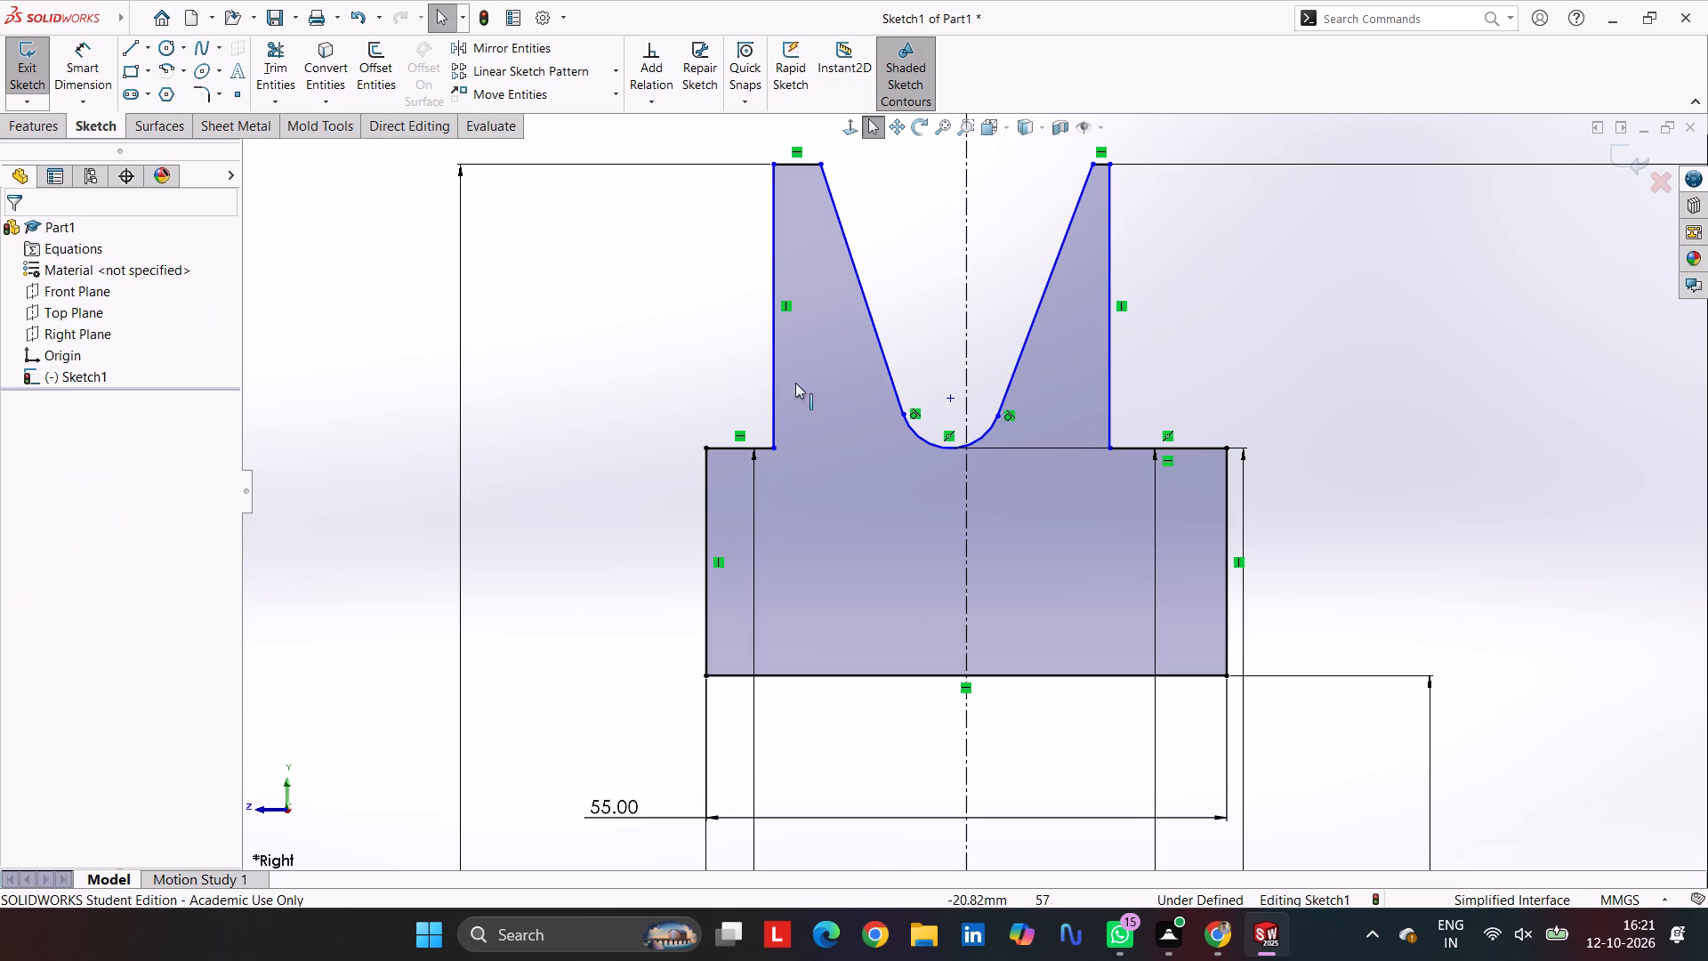
pyautogui.click(492, 344)
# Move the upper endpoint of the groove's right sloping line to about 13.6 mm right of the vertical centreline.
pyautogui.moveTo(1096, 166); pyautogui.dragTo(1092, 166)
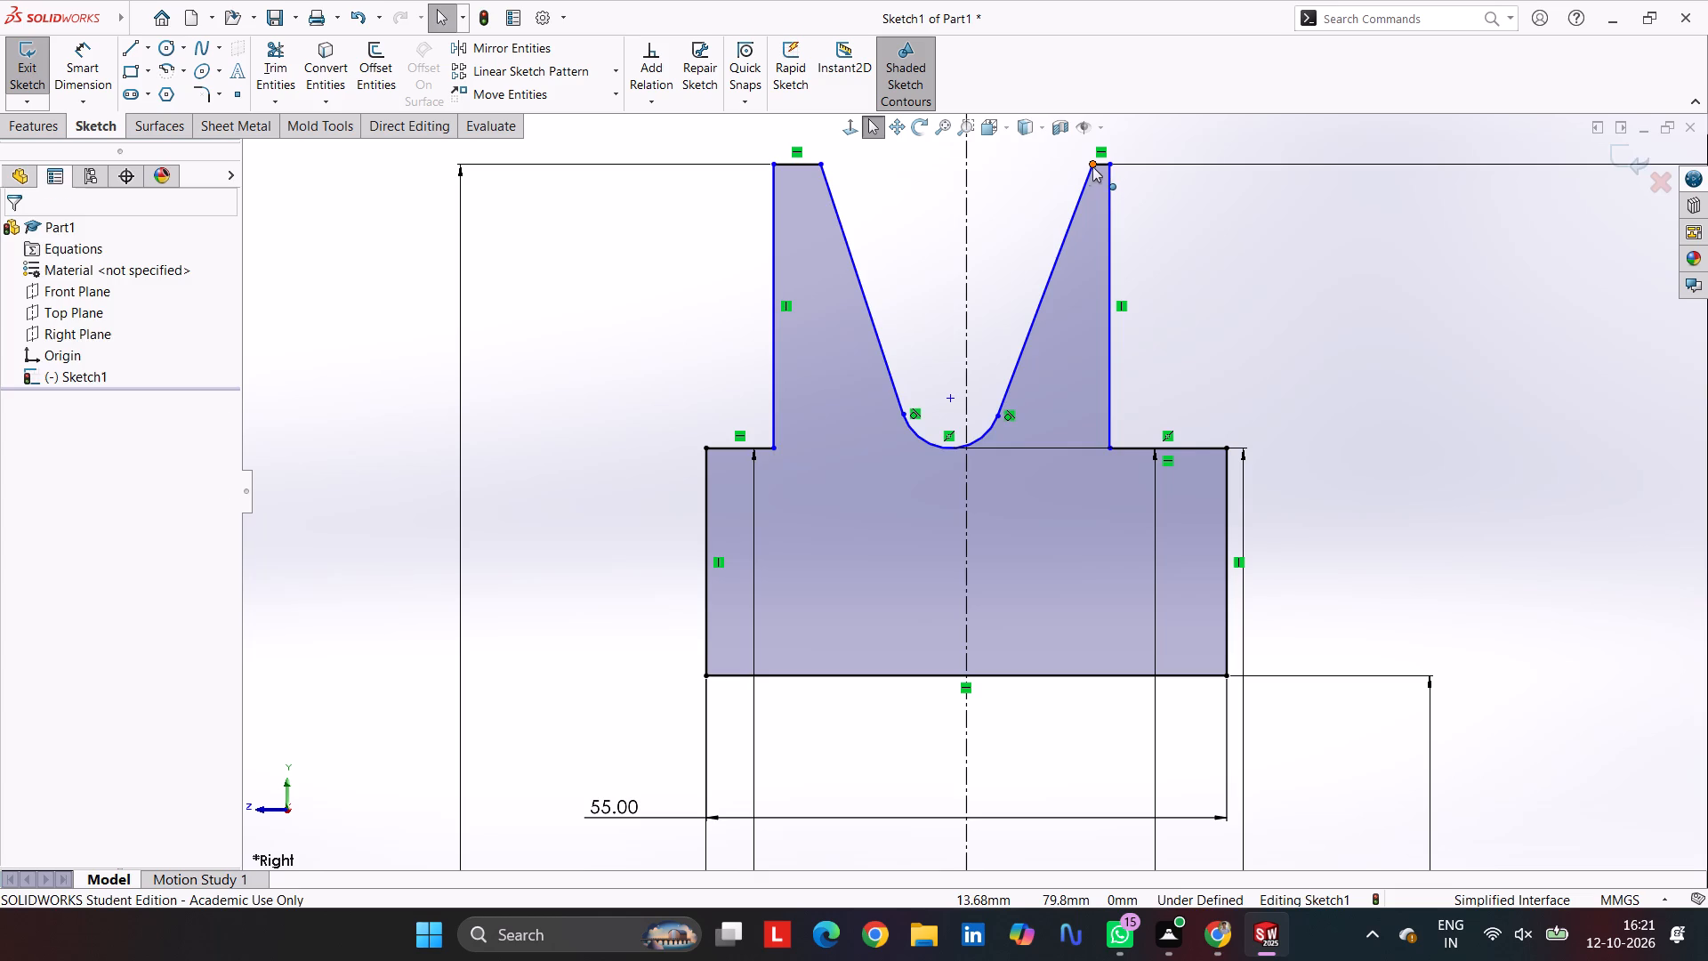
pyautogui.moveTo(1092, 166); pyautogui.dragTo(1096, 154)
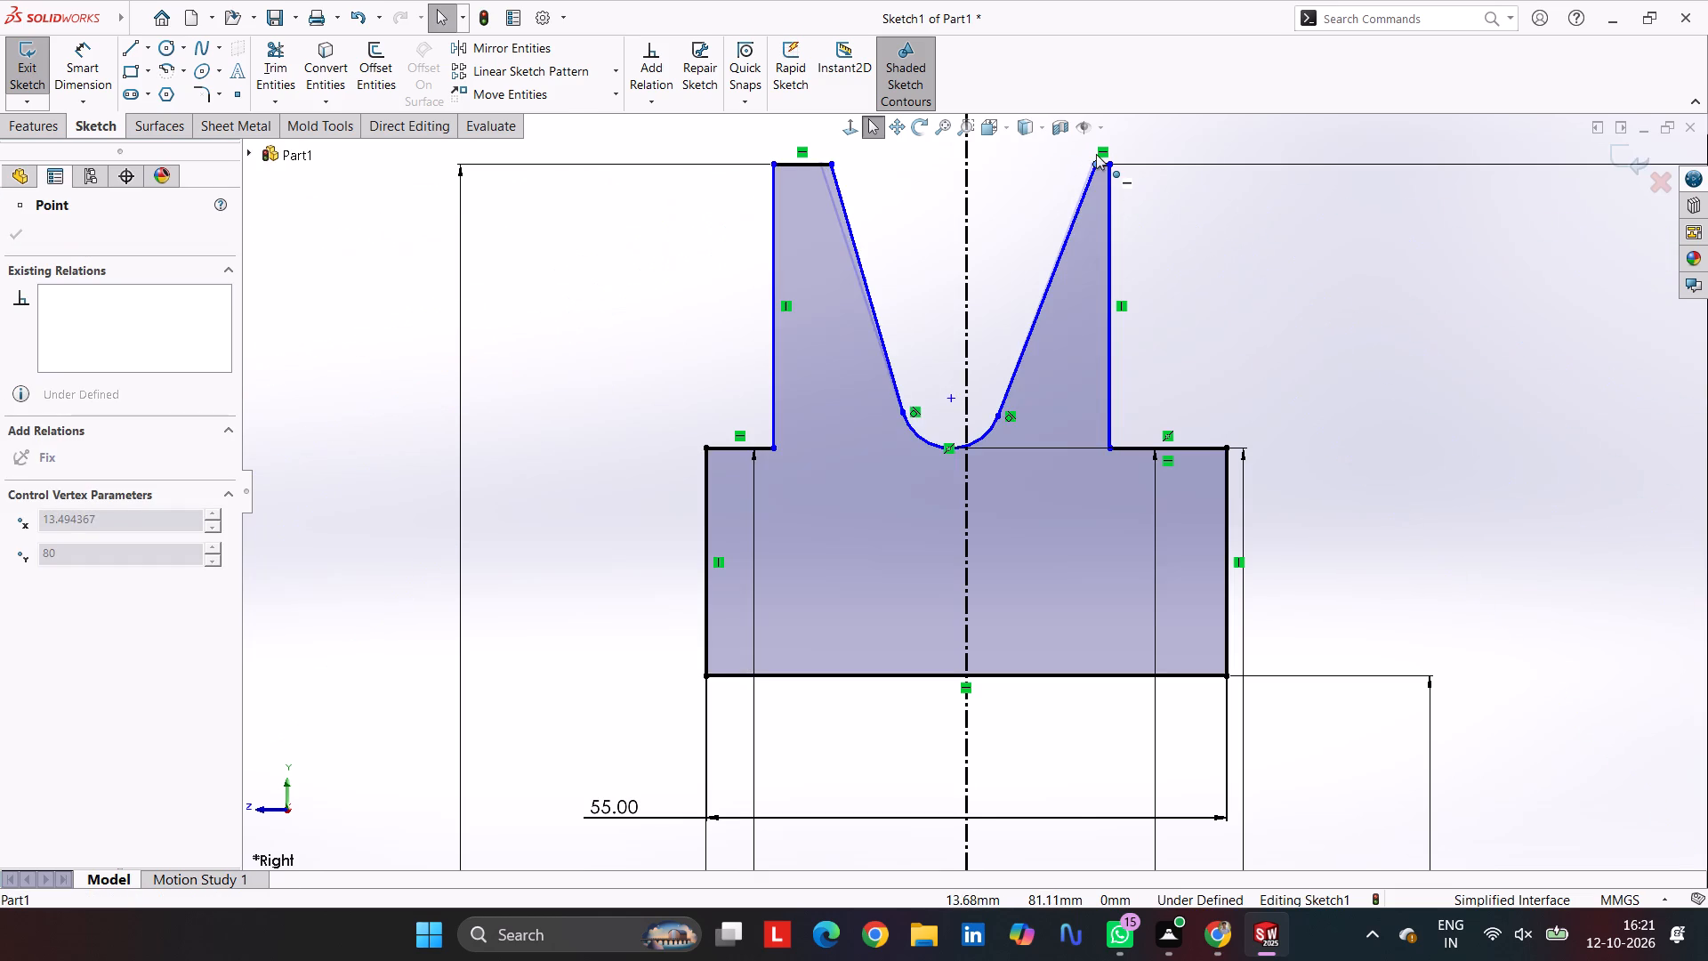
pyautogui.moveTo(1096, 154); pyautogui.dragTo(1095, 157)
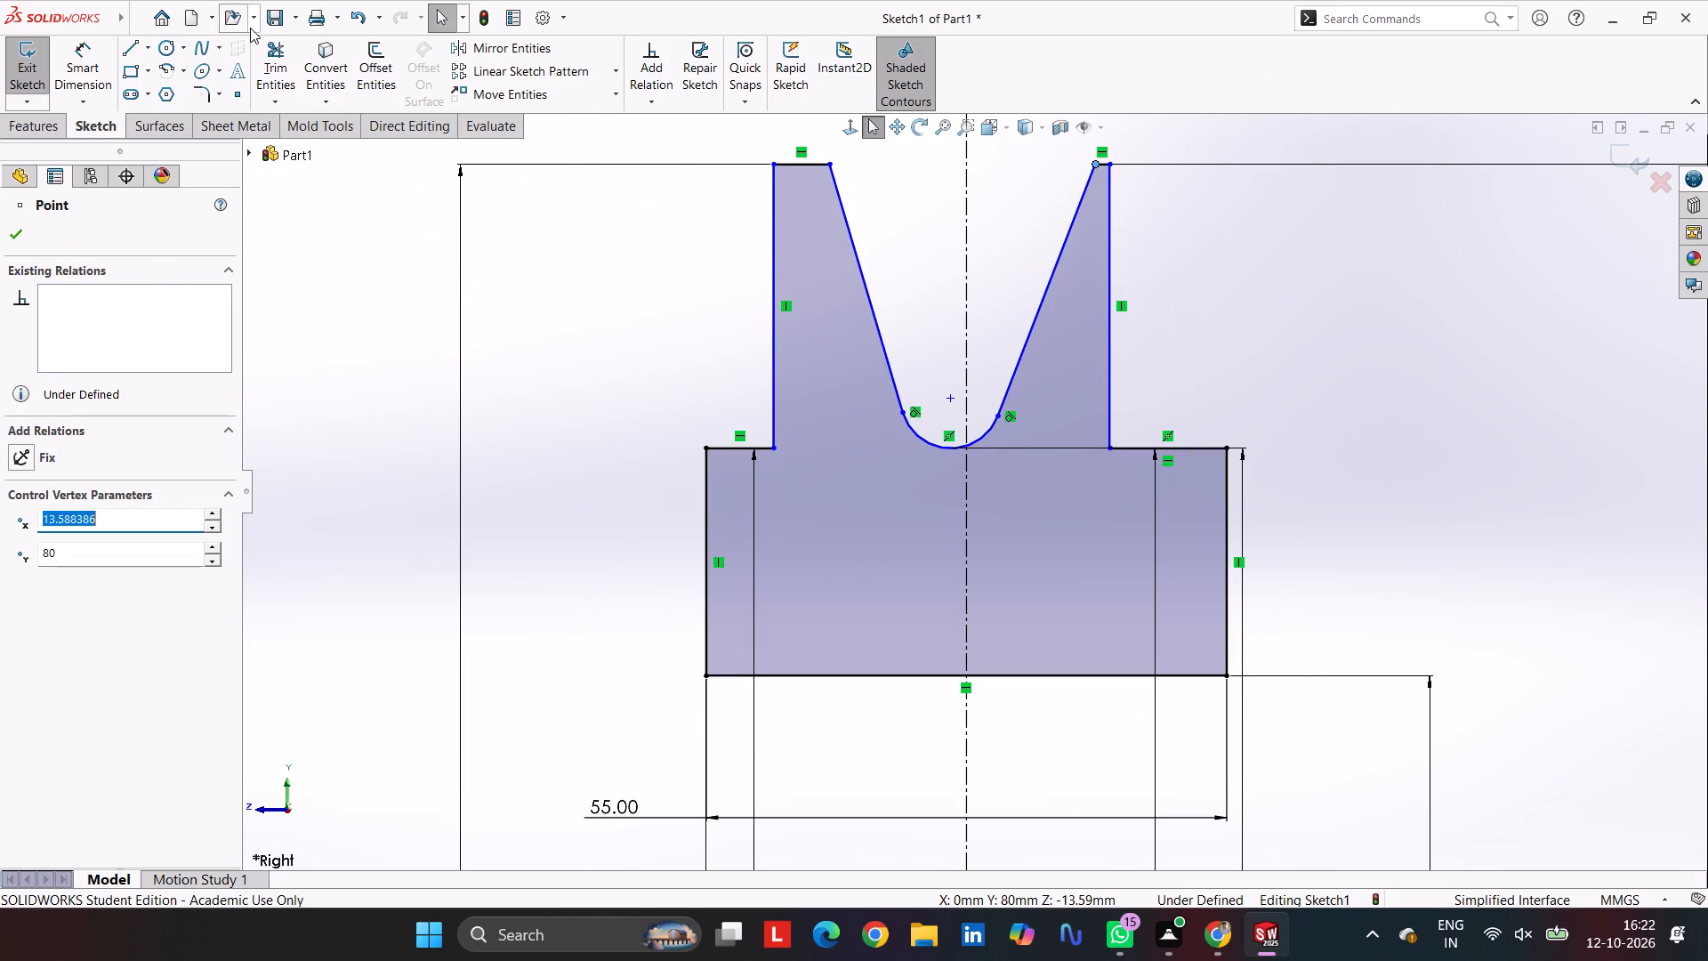
# Dimension the groove's bottom arc with a radius of 5 mm.
pyautogui.click(102, 30)
pyautogui.click(91, 43)
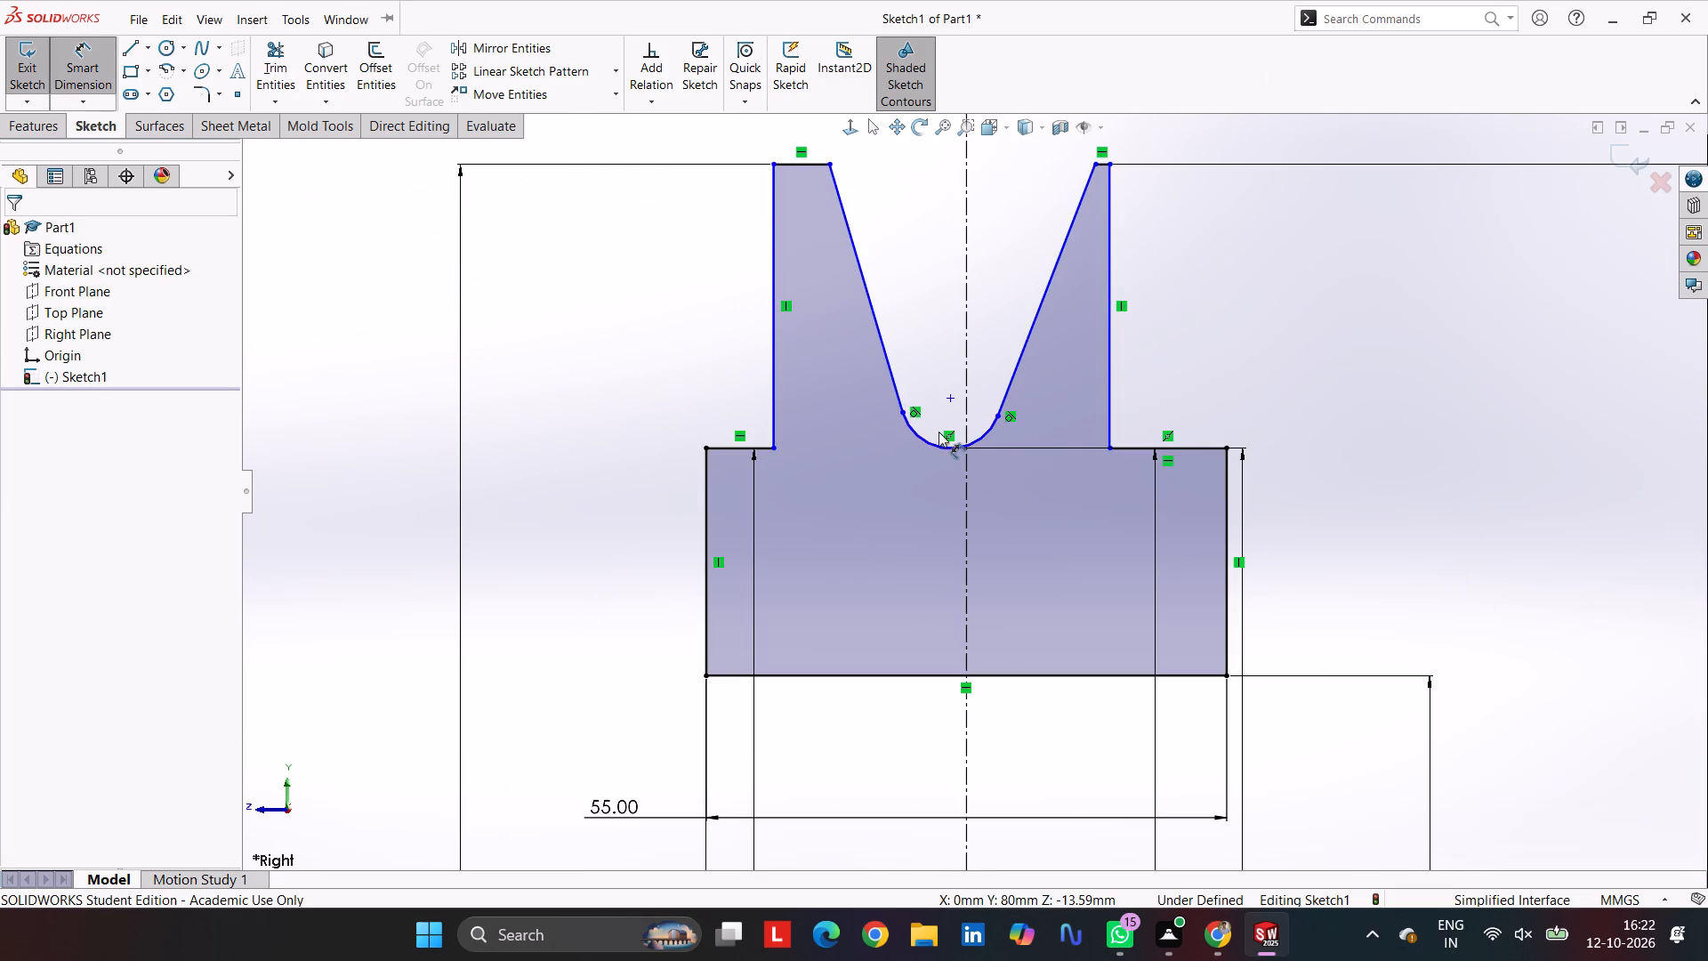
pyautogui.click(930, 443)
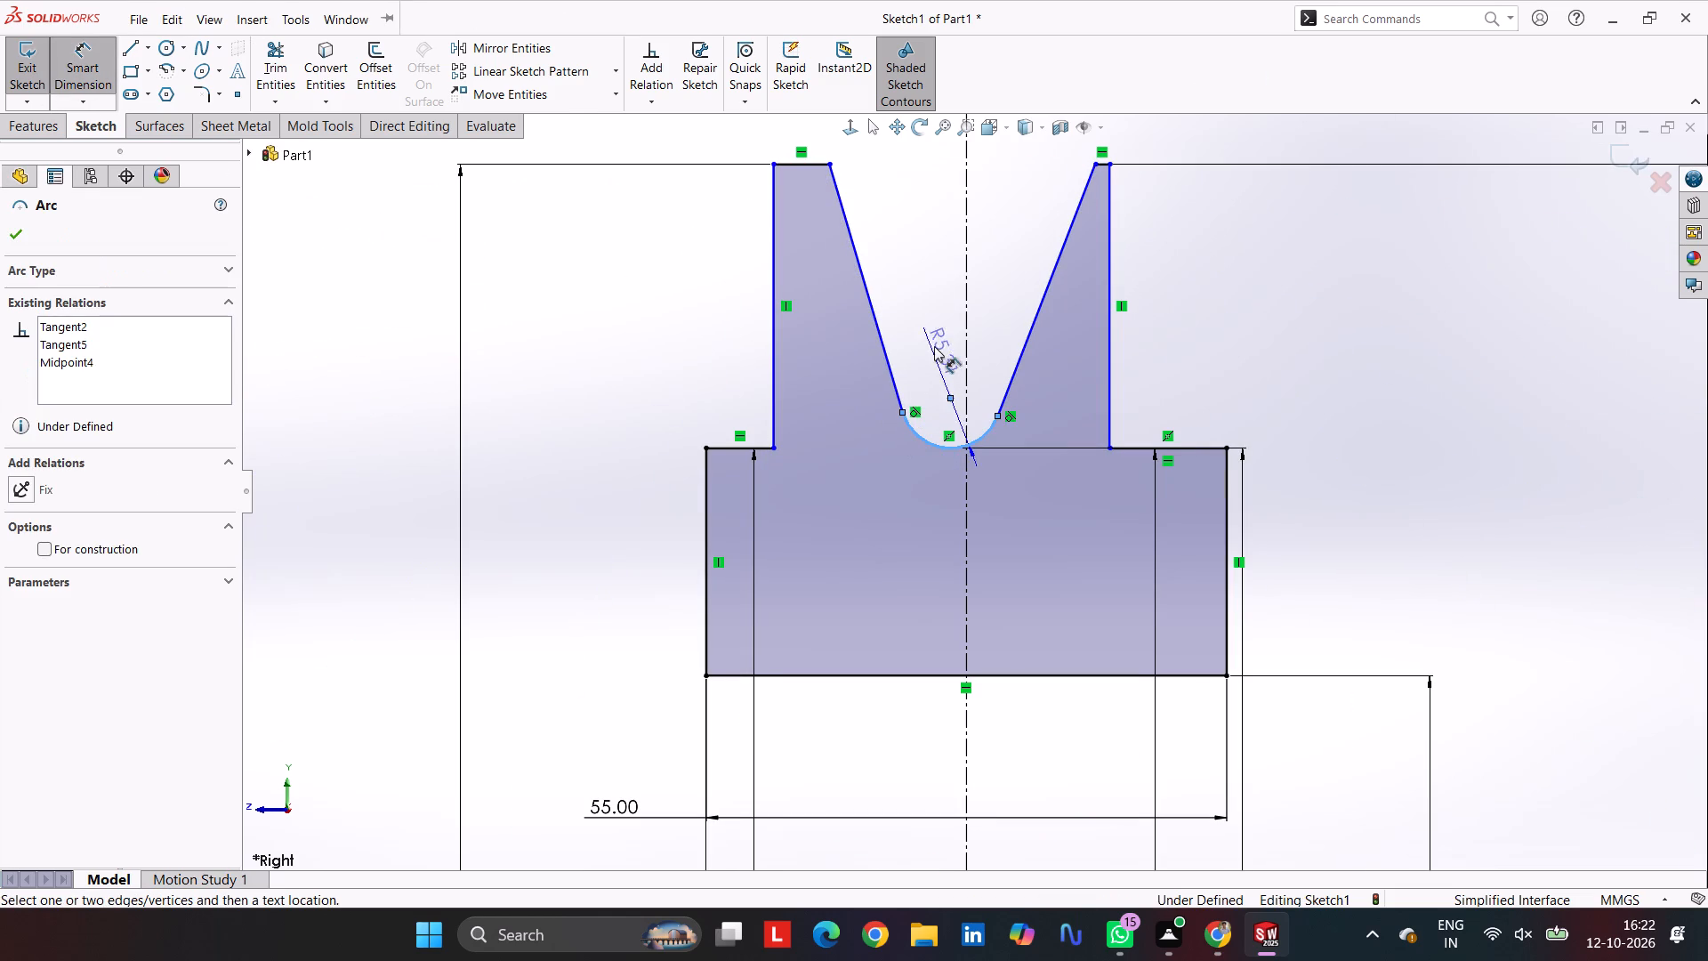
pyautogui.click(928, 319)
pyautogui.press('5')
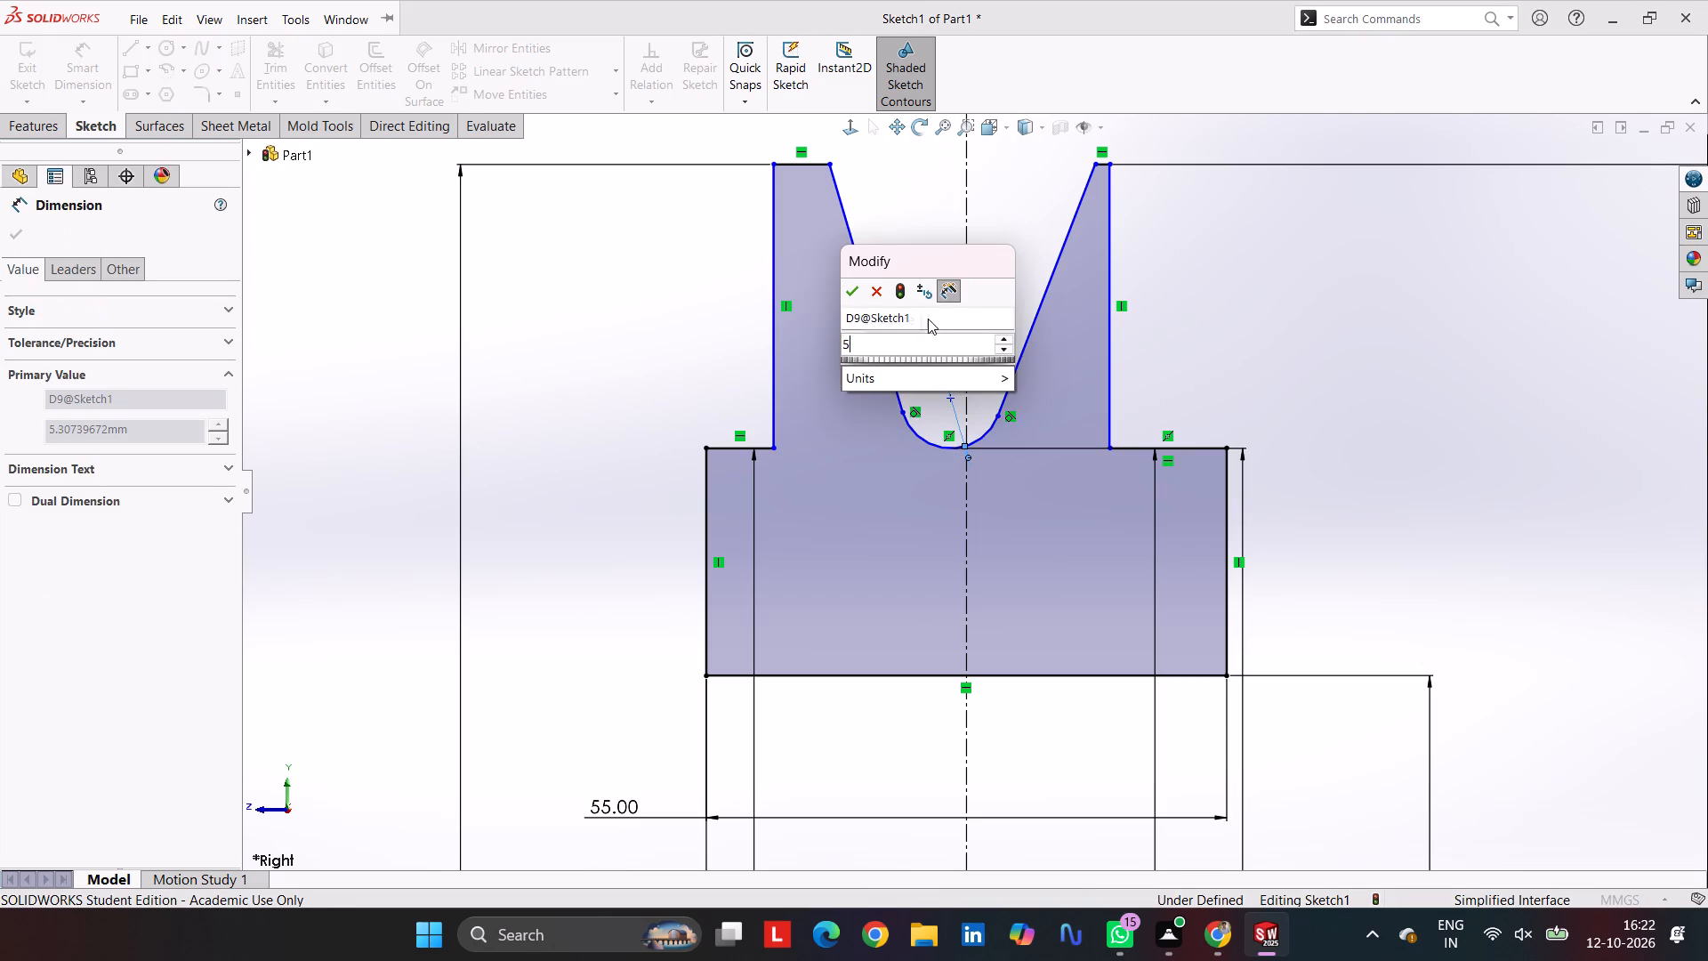
pyautogui.press('Return')
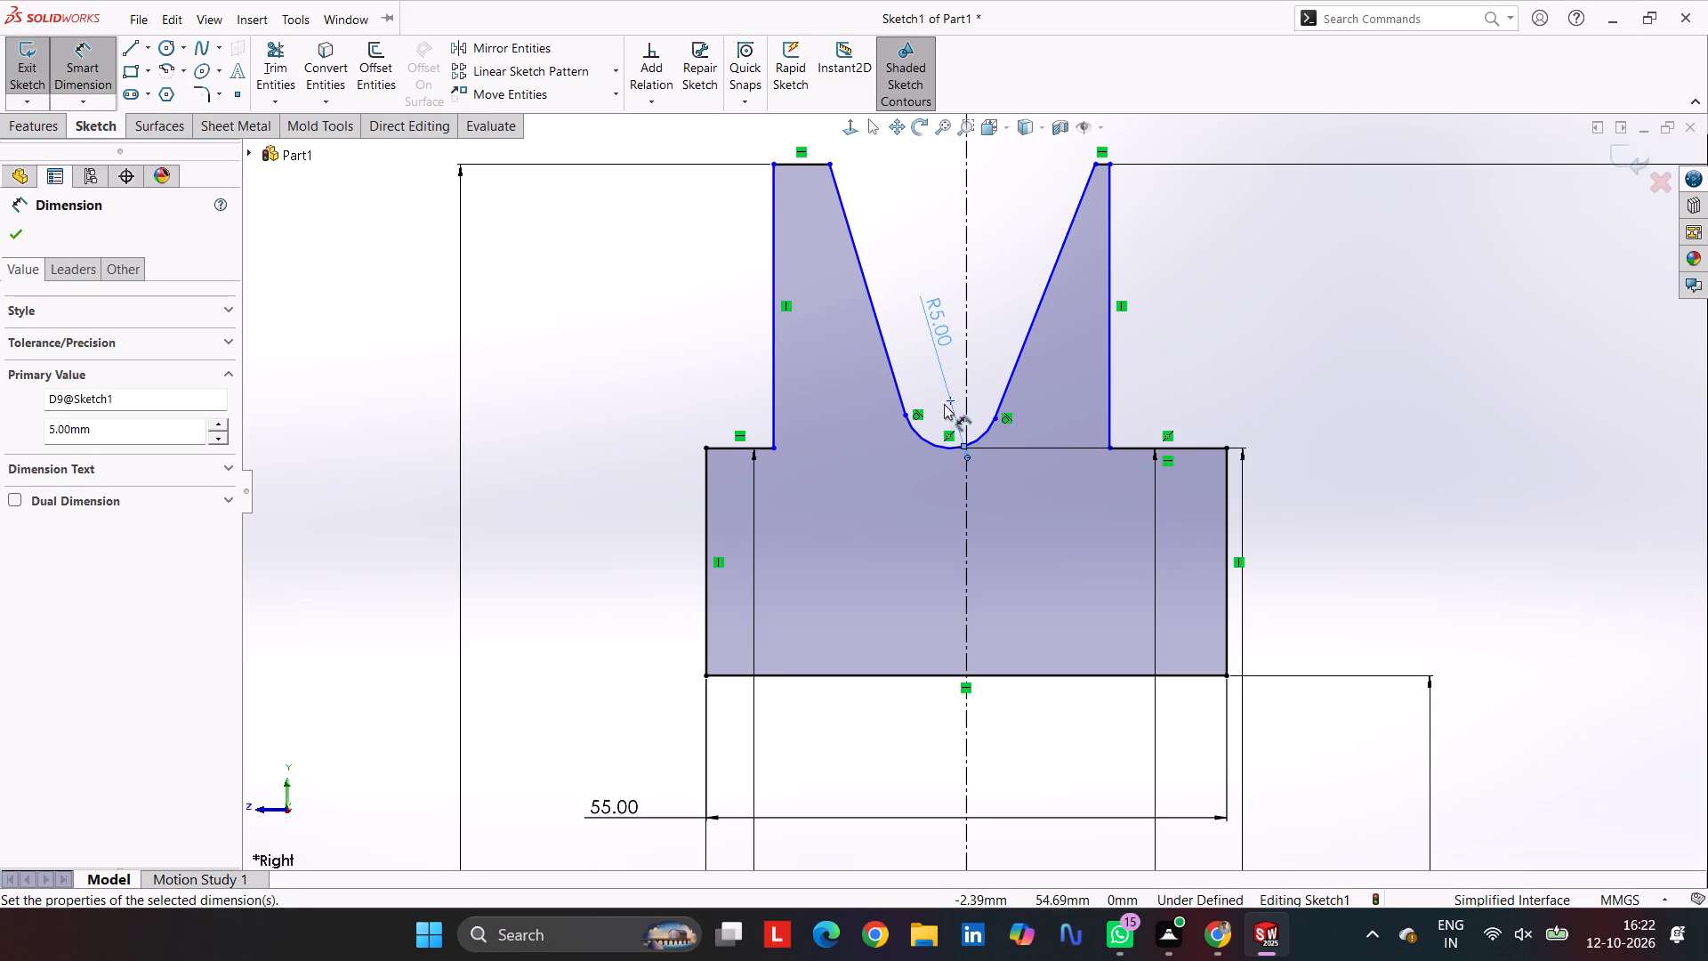
pyautogui.press('Escape')
# Make the centre point of the groove's bottom arc coincident with the vertical centreline.
pyautogui.click(955, 401)
pyautogui.keyDown('ctrl'); pyautogui.click(966, 372); pyautogui.keyUp('ctrl')
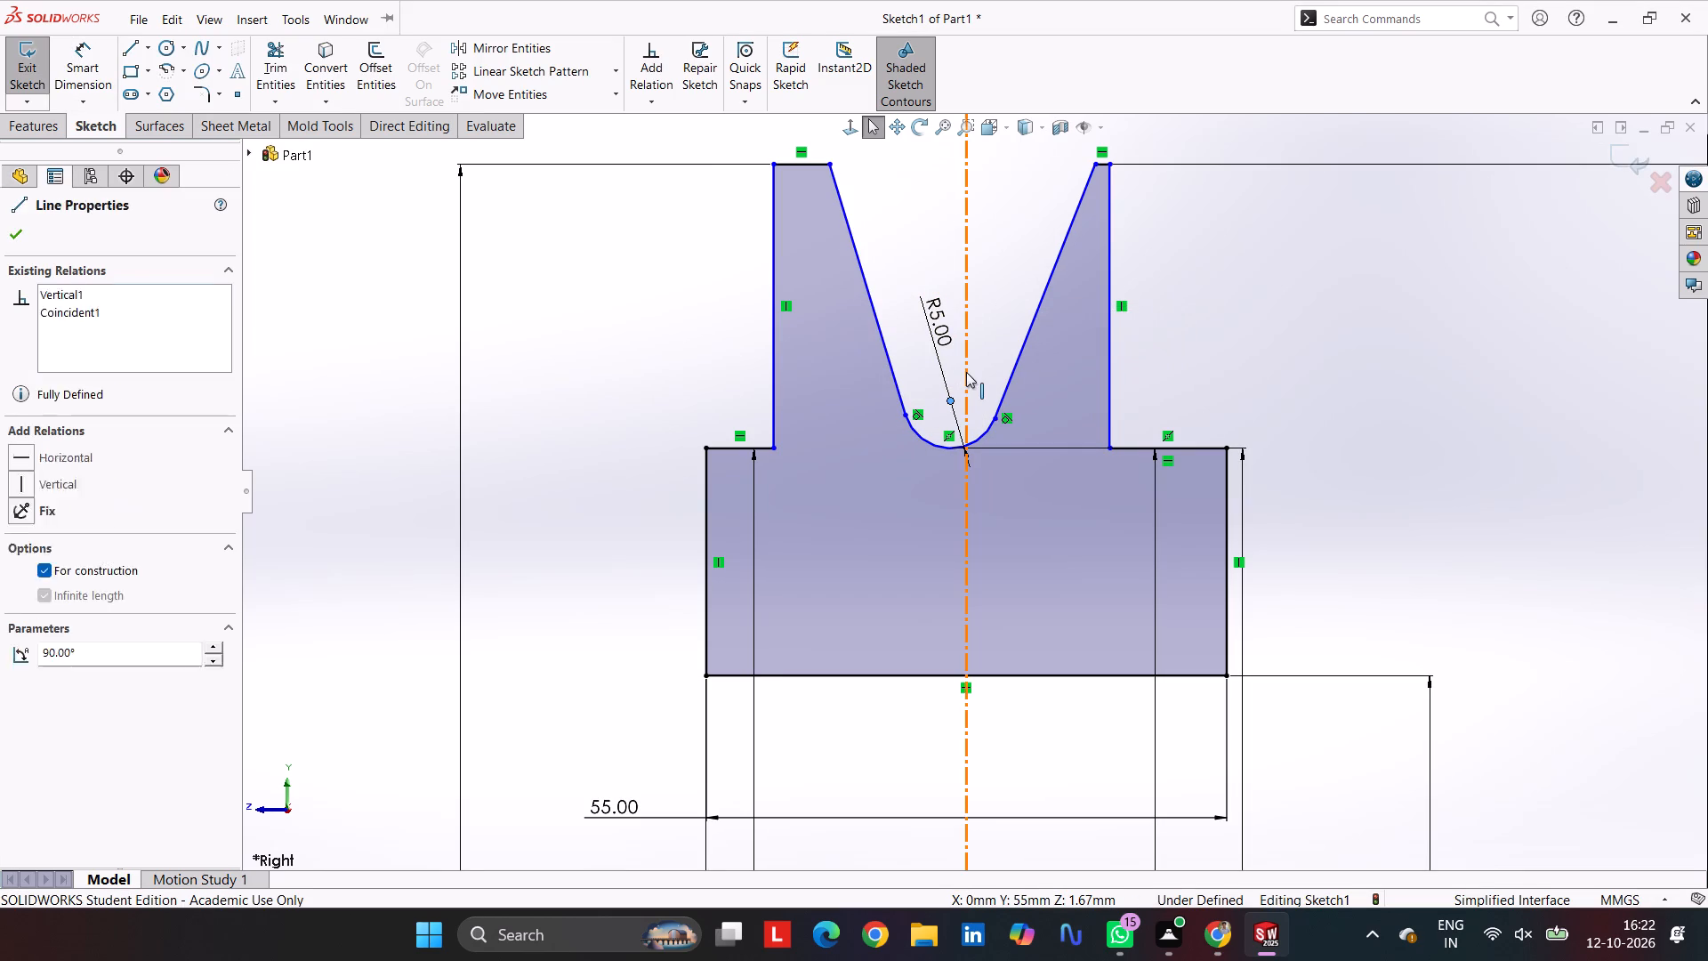
pyautogui.click(76, 551)
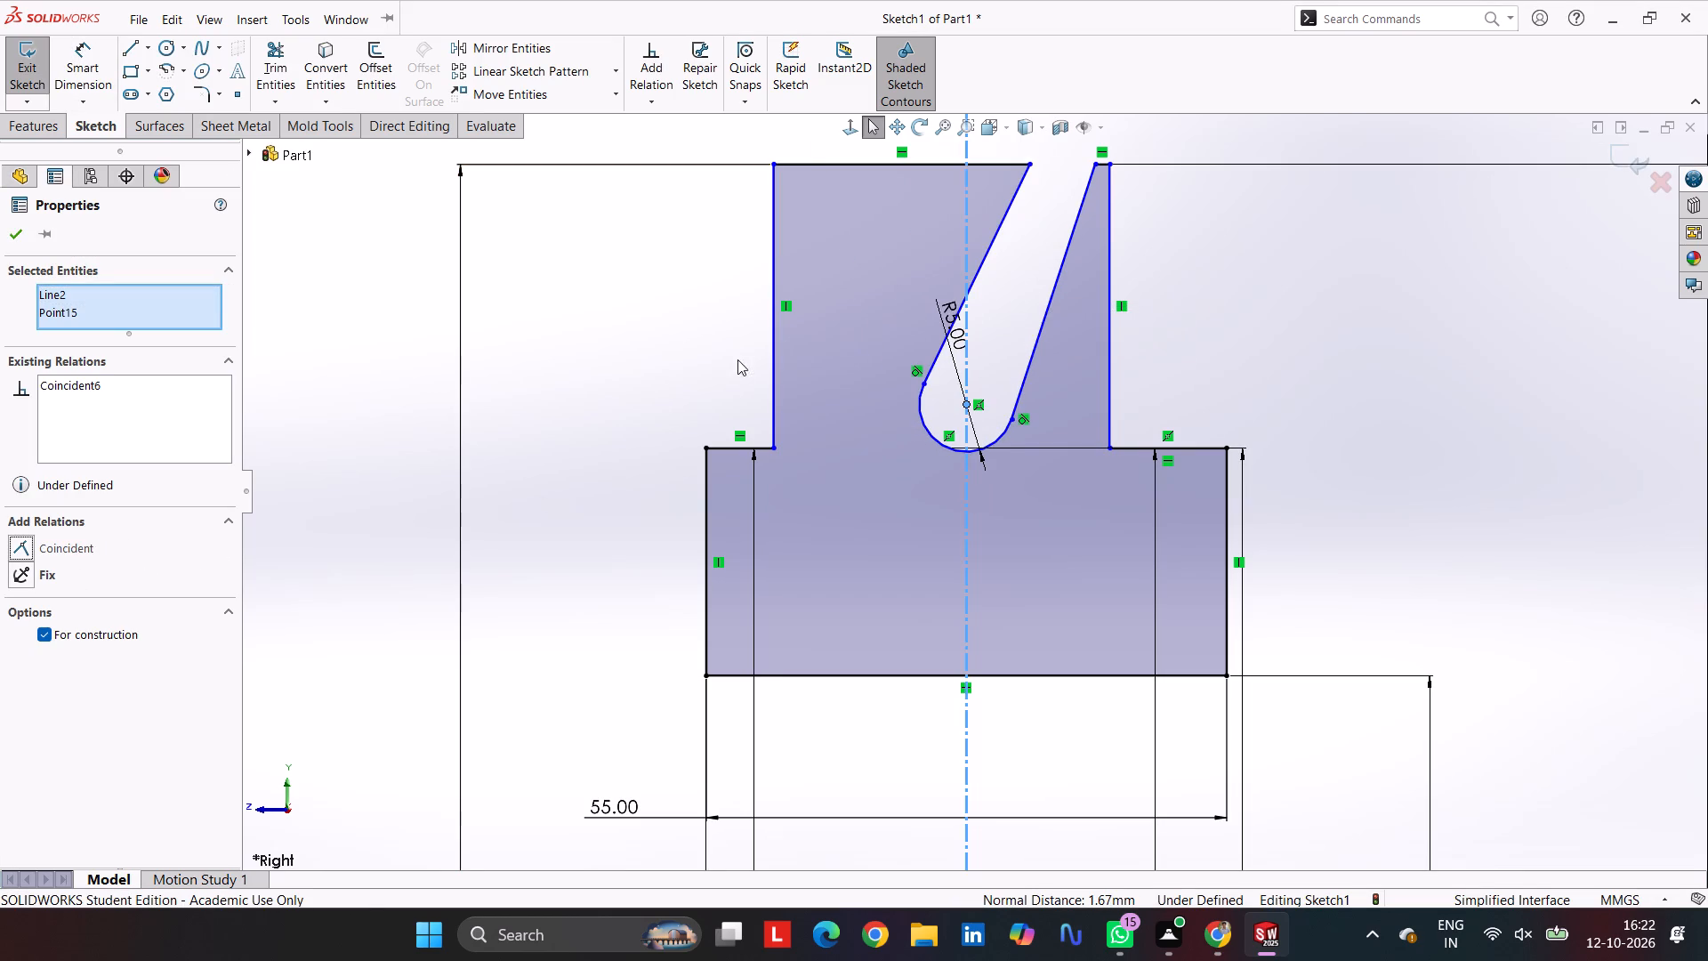
pyautogui.press('Escape')
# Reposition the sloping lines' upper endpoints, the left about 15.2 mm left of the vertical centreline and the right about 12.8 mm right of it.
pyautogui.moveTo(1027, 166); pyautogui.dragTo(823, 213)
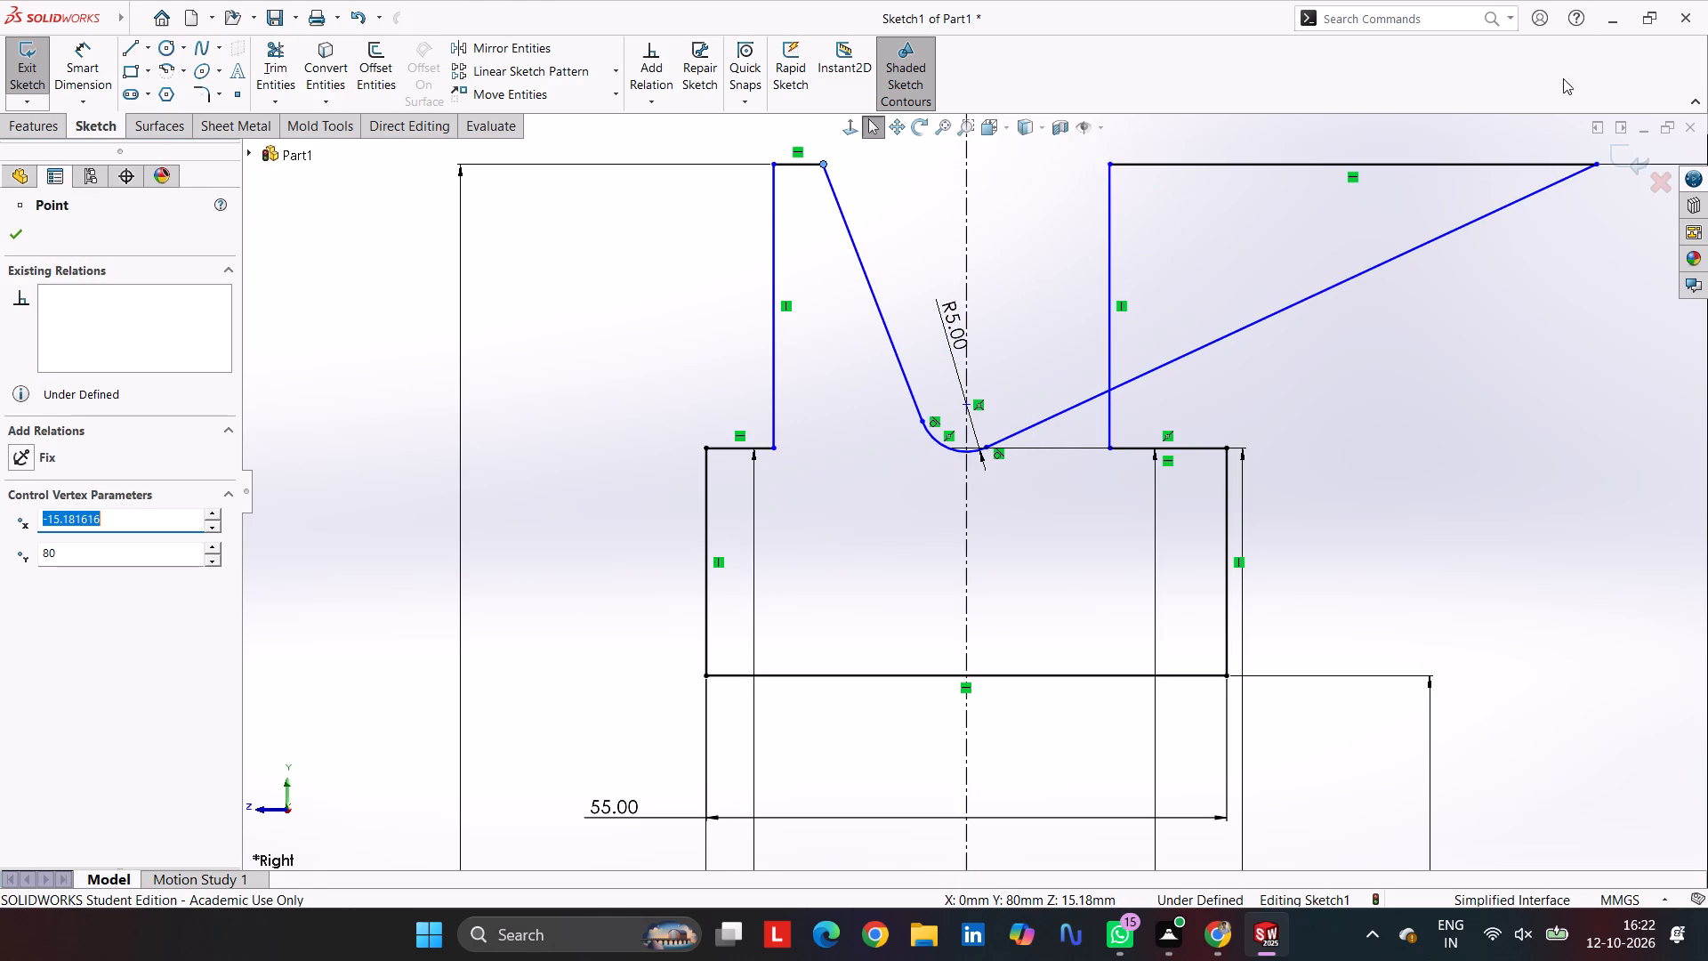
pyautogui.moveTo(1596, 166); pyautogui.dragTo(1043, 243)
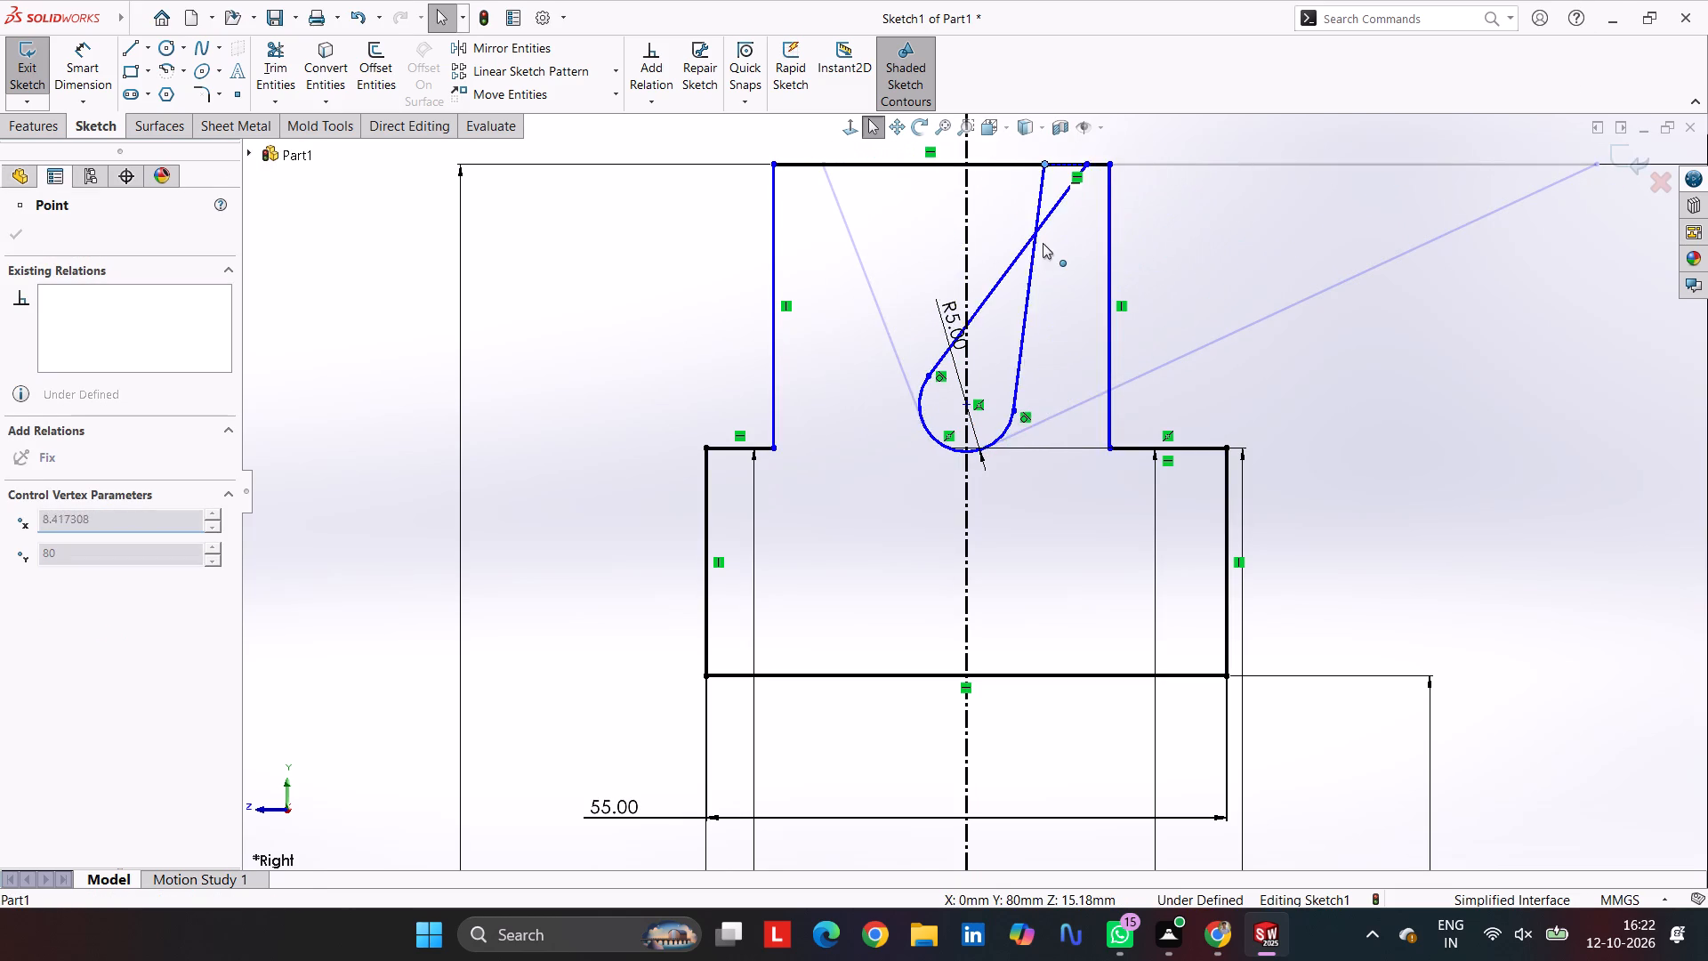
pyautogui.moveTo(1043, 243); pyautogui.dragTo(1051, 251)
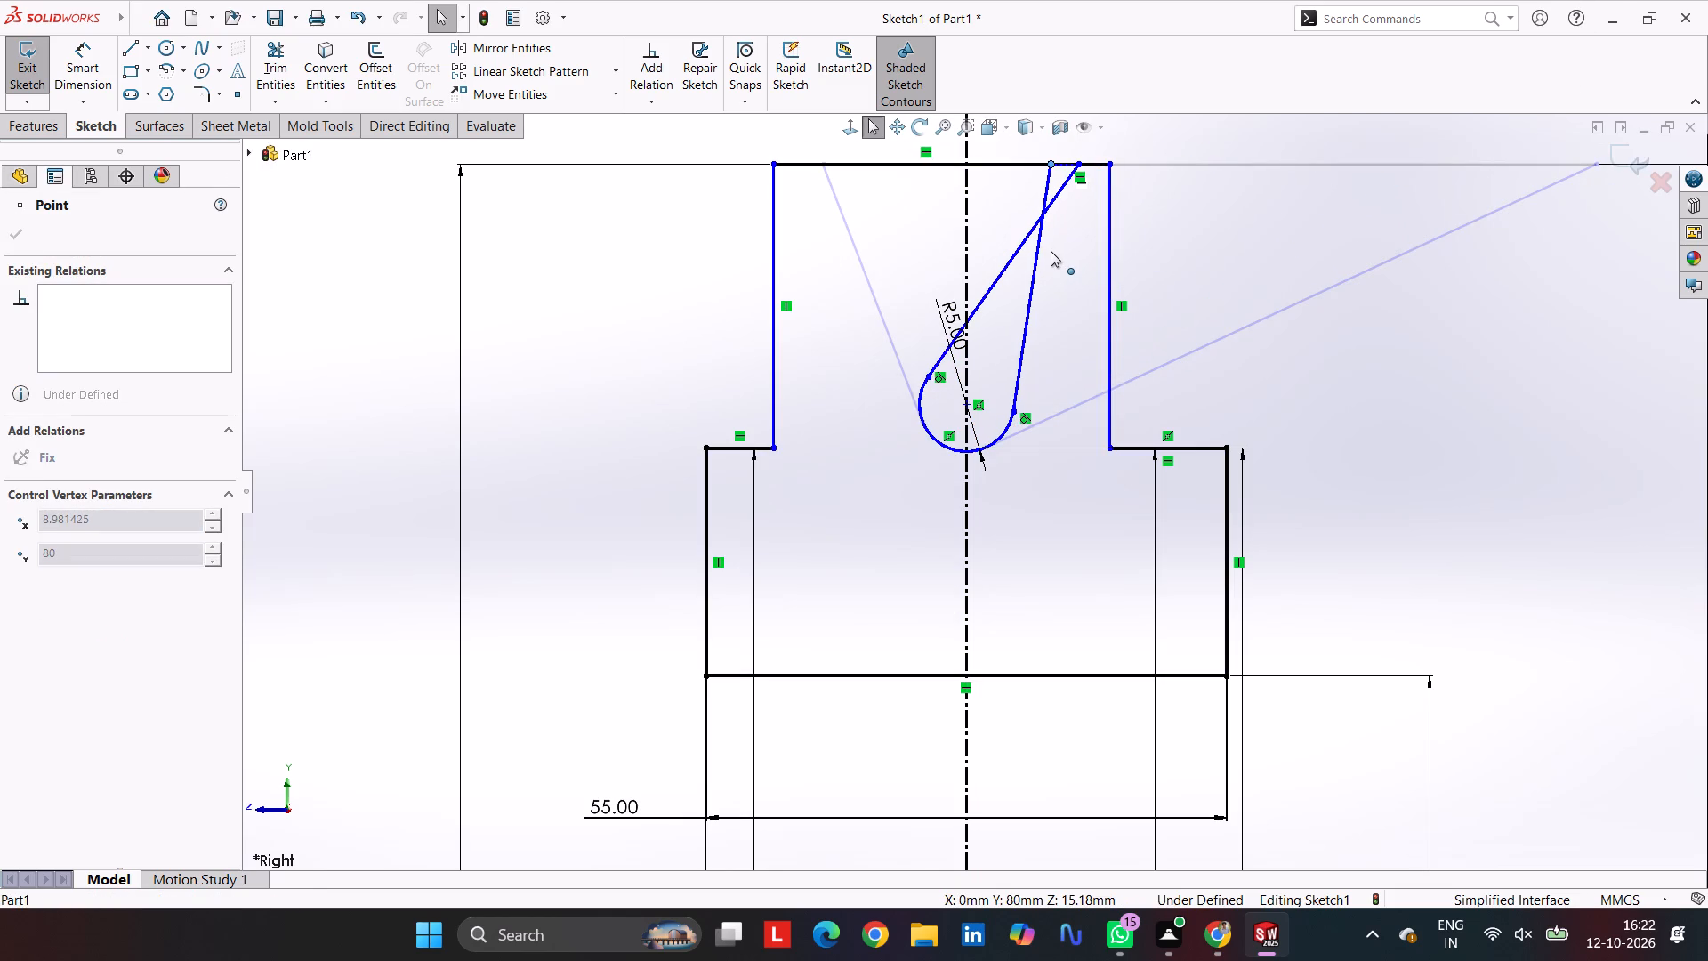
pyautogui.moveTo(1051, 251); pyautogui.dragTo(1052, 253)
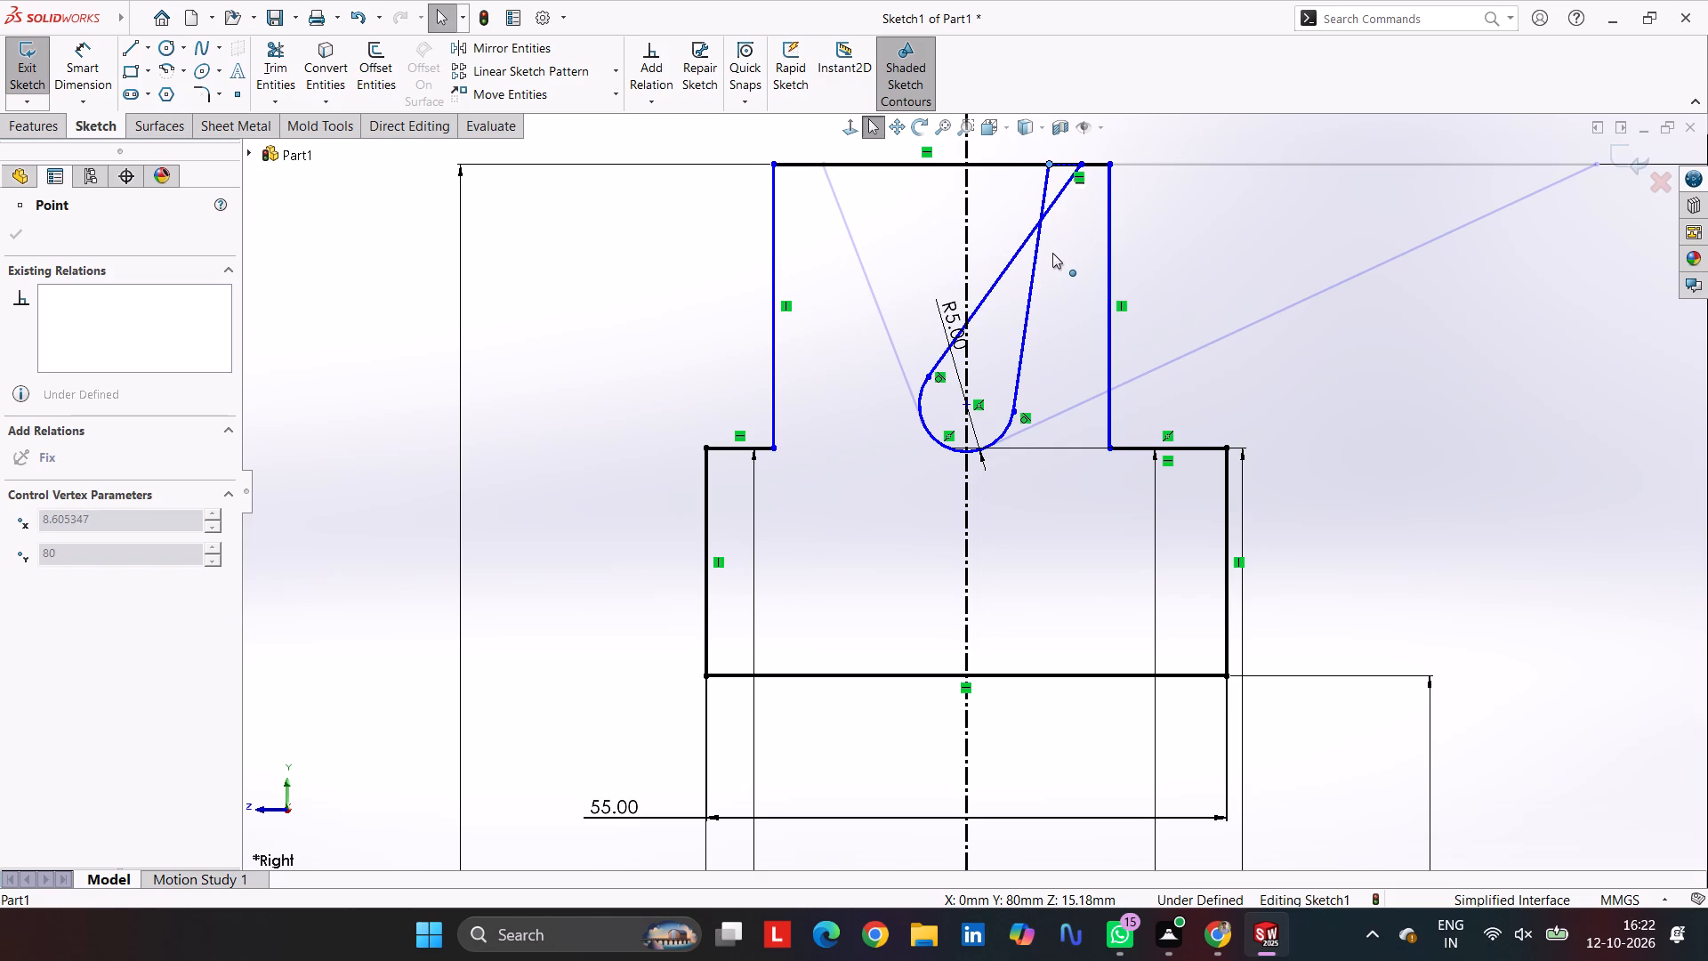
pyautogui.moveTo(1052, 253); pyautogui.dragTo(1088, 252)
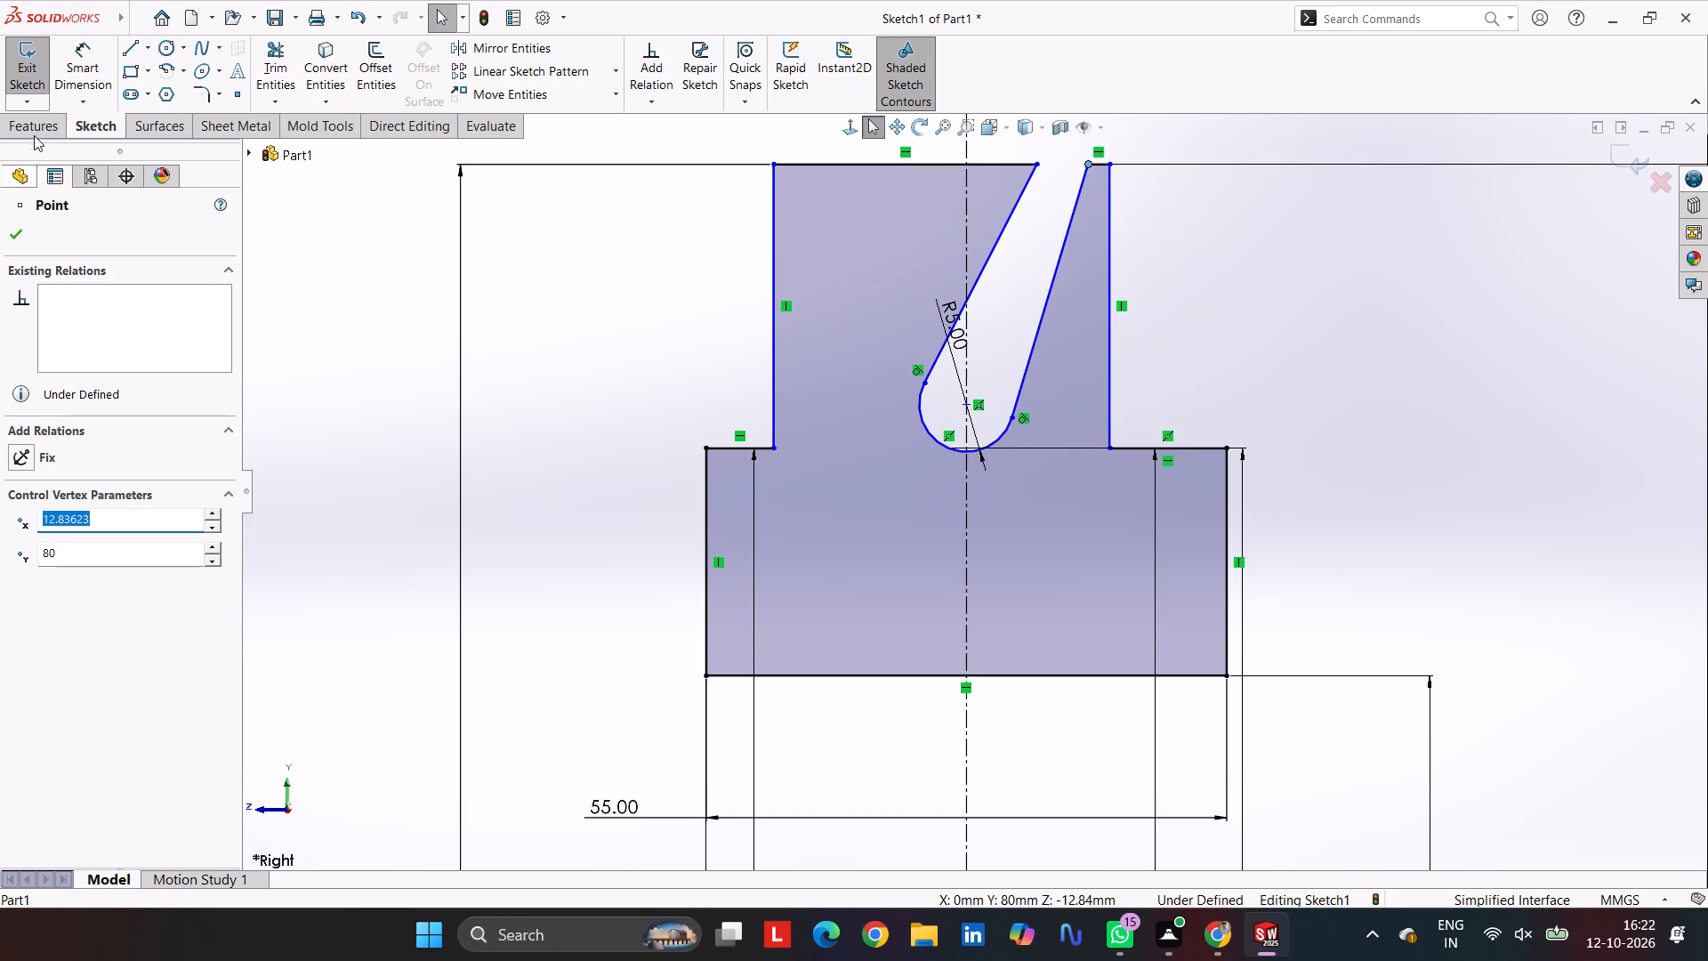
# Dimension the groove's top opening between the upper endpoints of the two sloping lines as 25 mm.
pyautogui.click(88, 69)
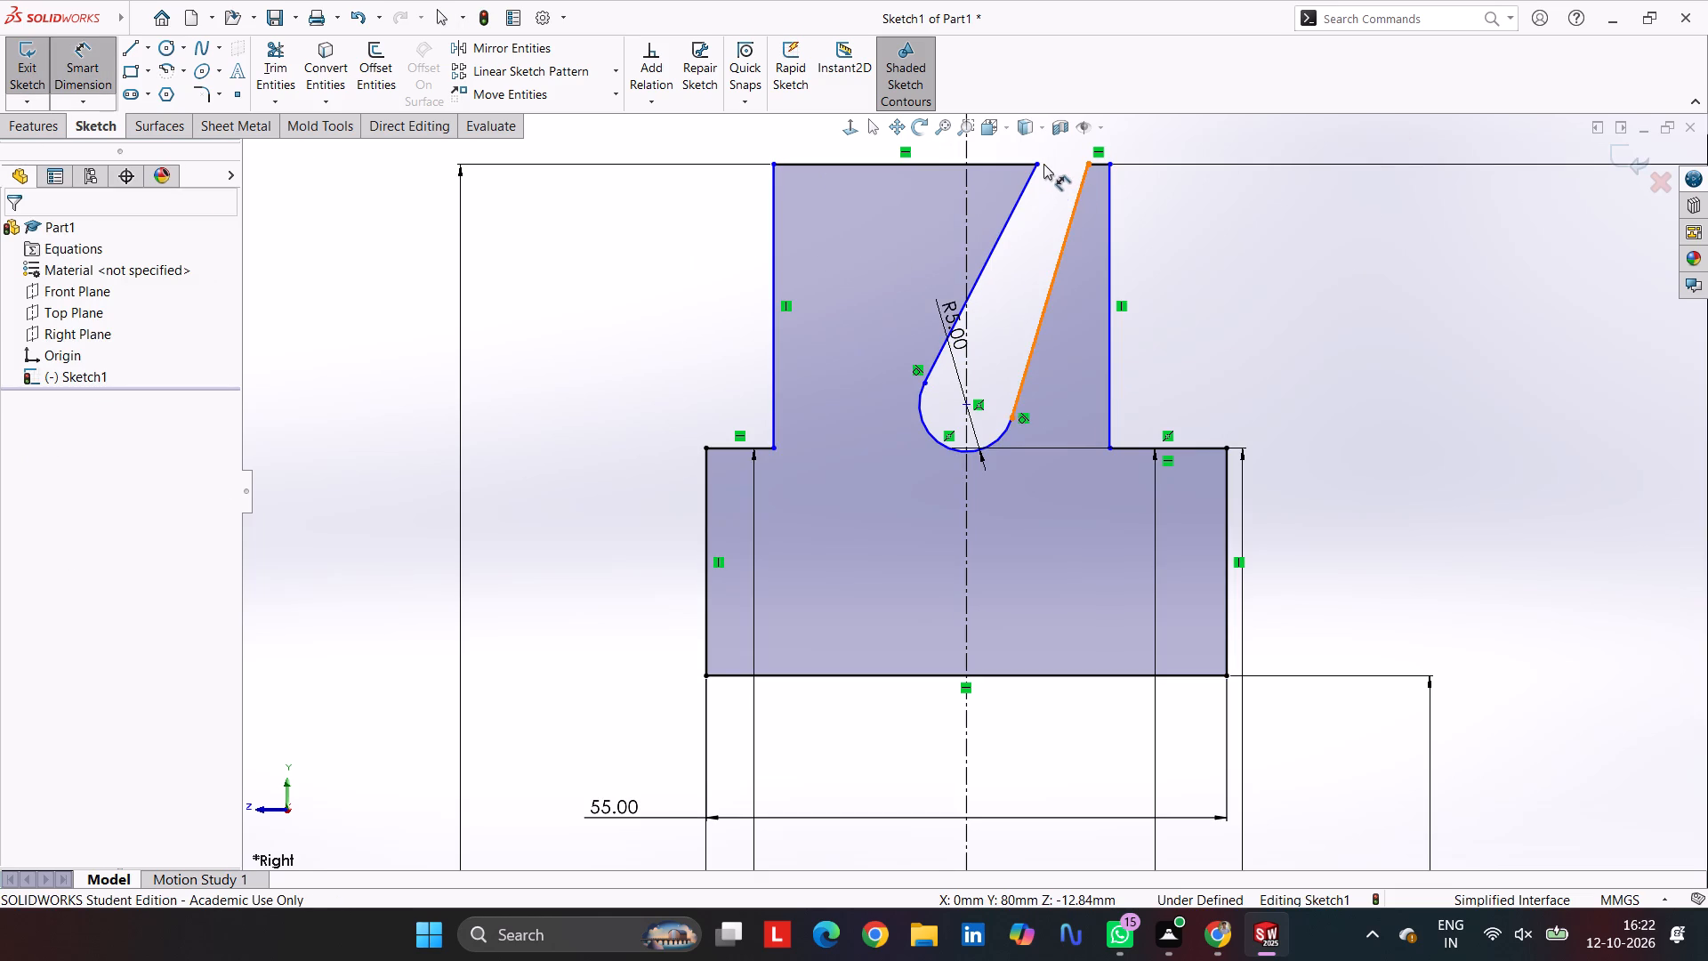
pyautogui.click(1037, 163)
pyautogui.moveTo(1087, 164); pyautogui.dragTo(1082, 156)
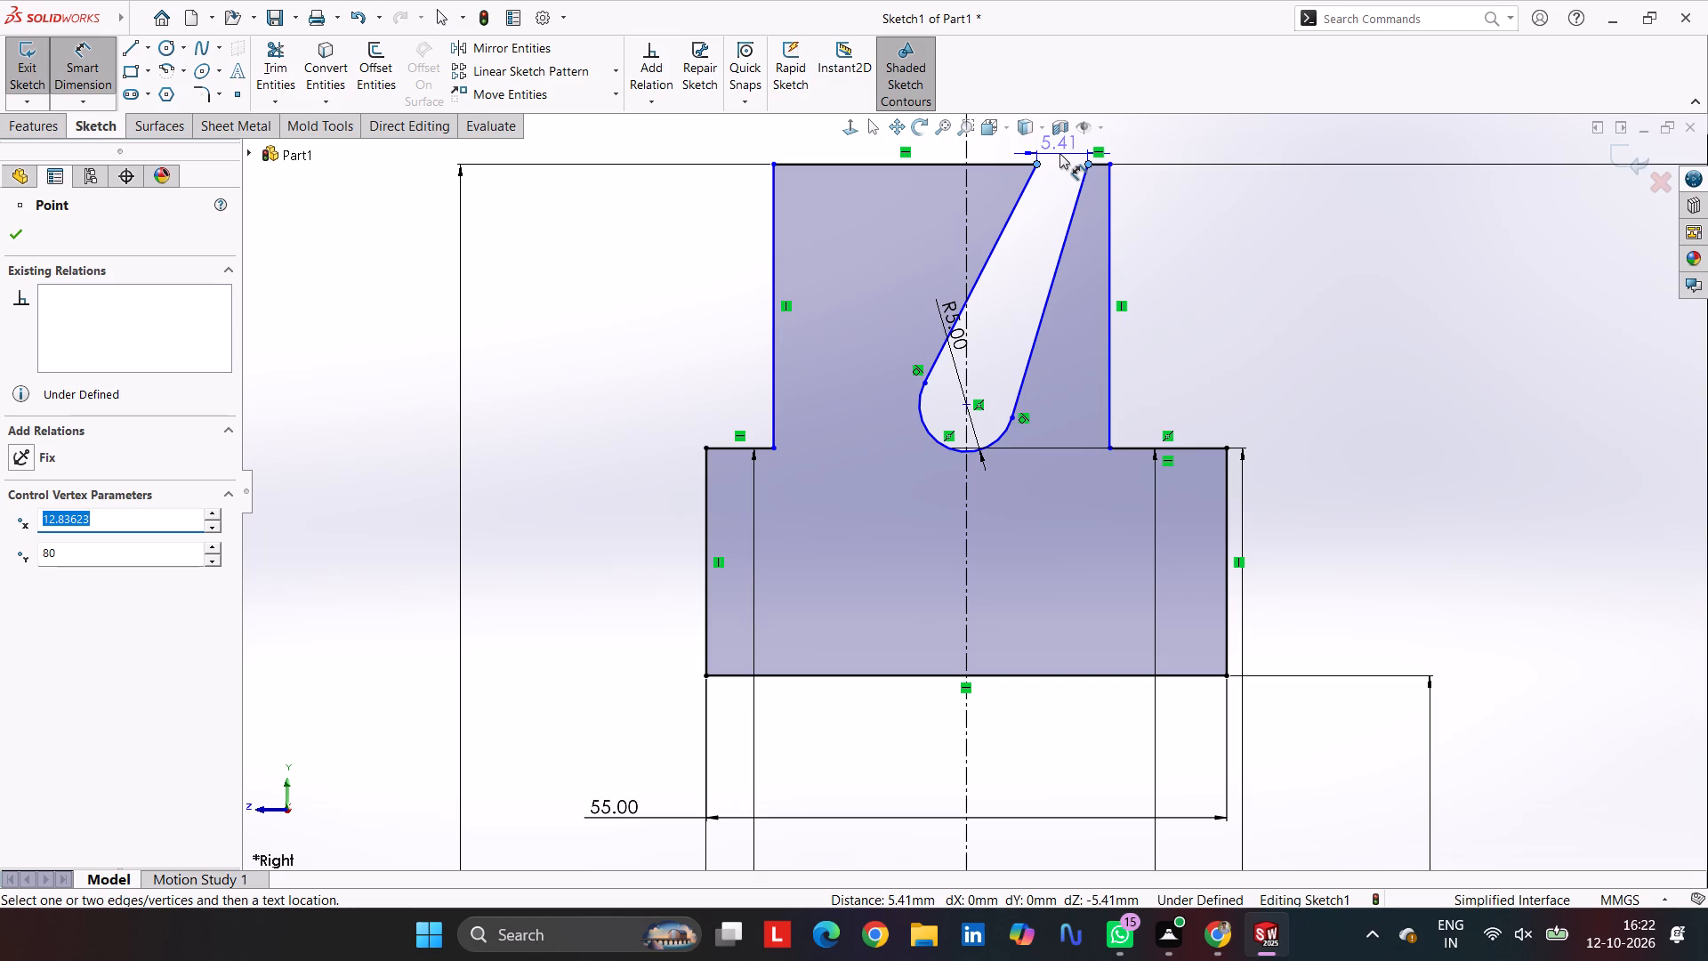
pyautogui.click(1059, 153)
pyautogui.write('25')
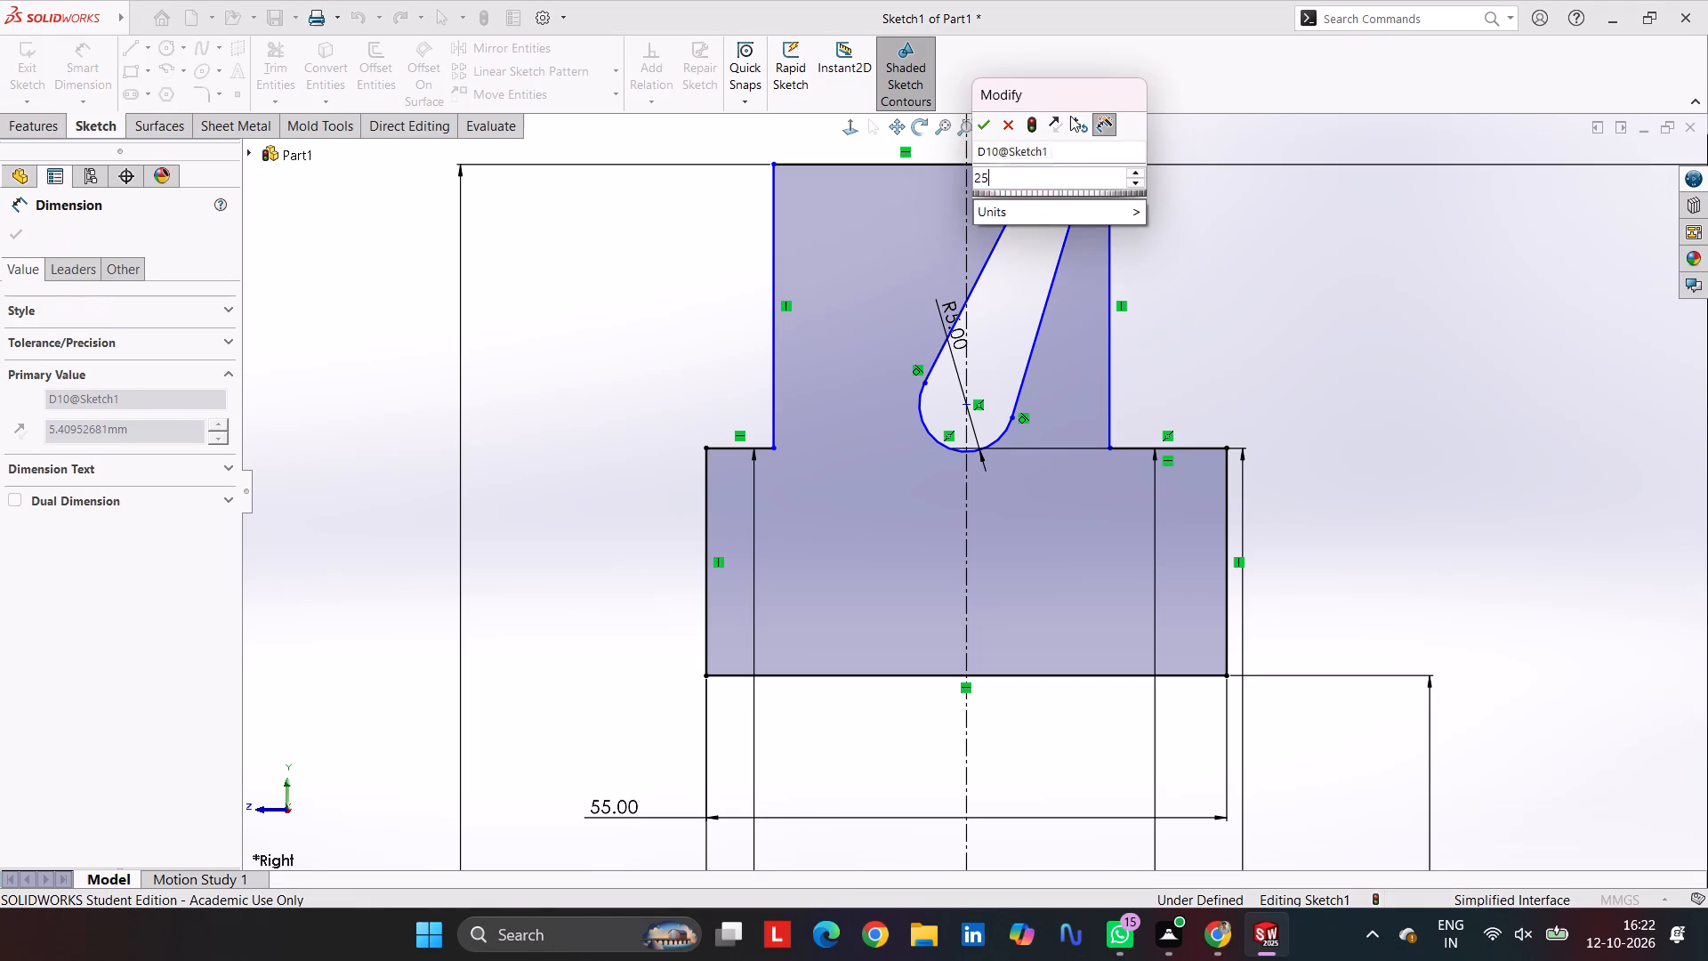
pyautogui.press('Return')
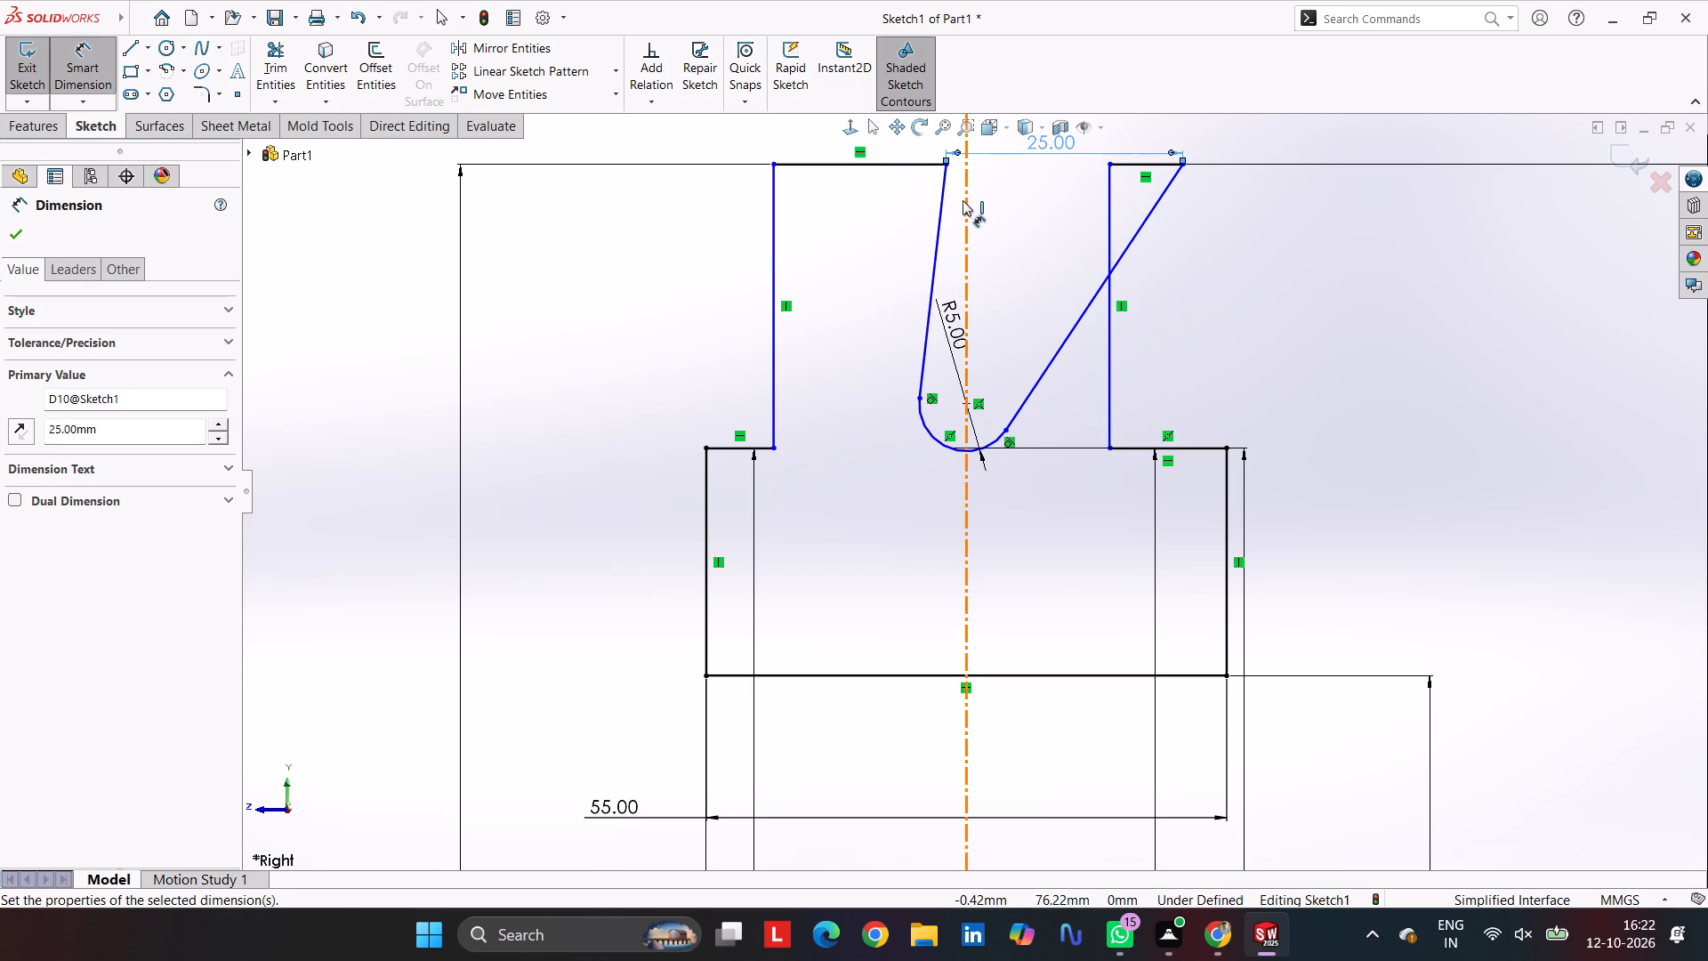
# Dimension the left sloping line's upper endpoint from the vertical centreline as 25/2, giving 12.5 mm.
pyautogui.click(963, 200)
pyautogui.click(944, 167)
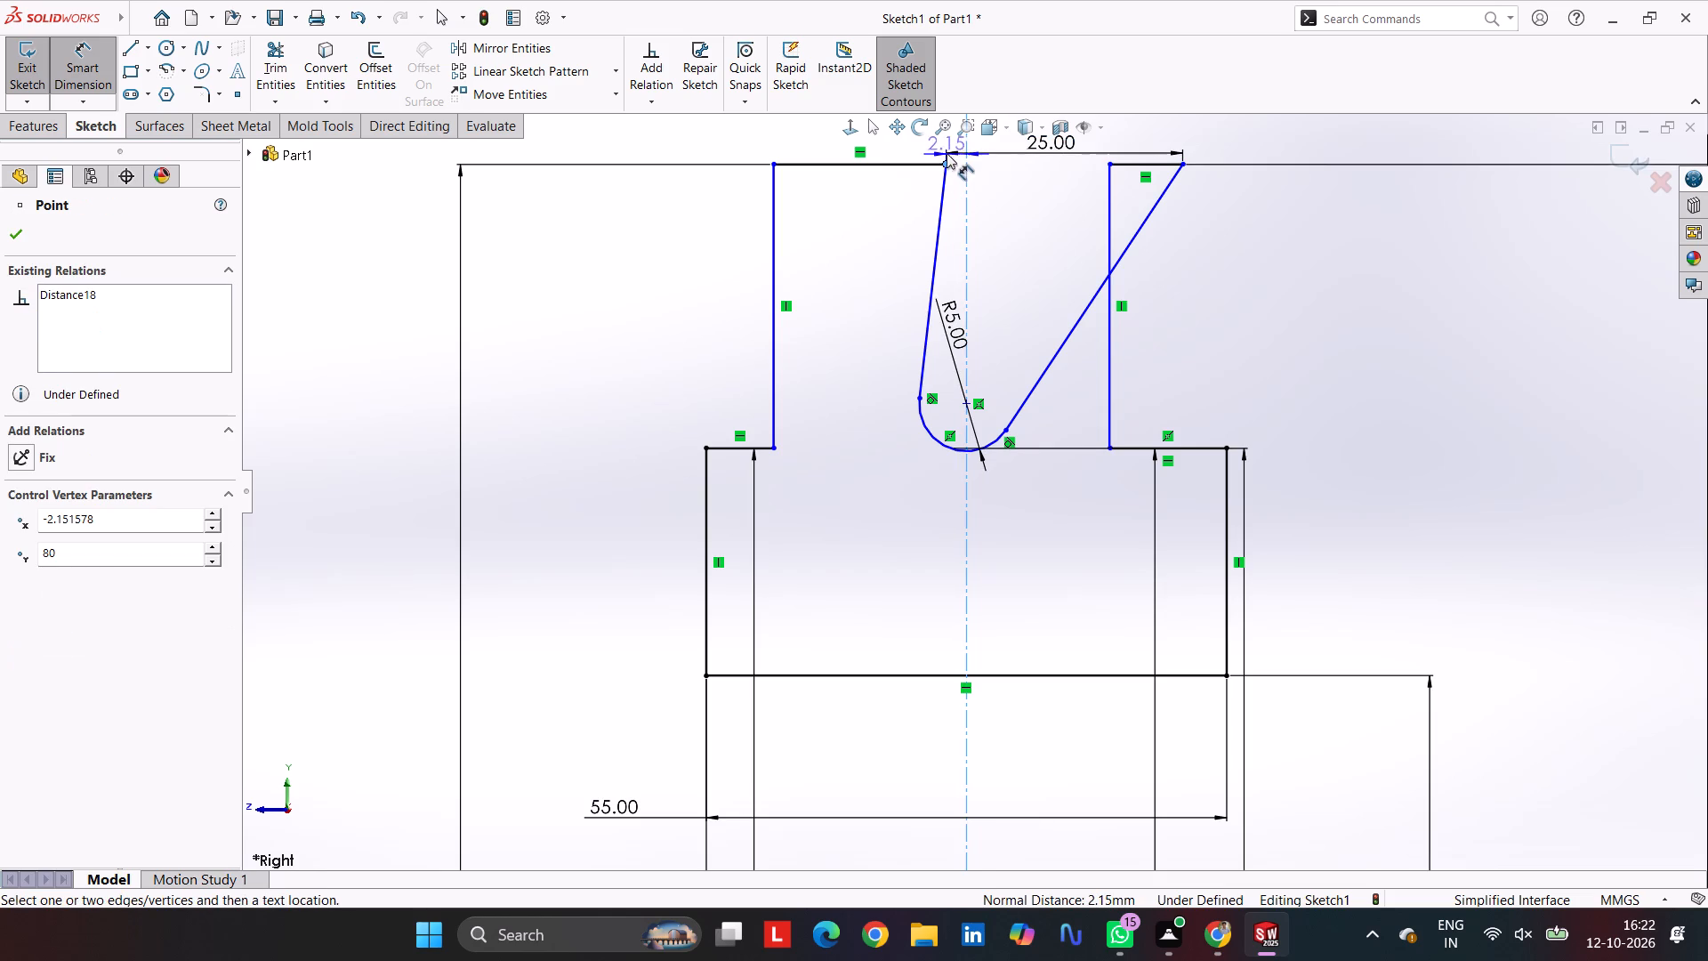
pyautogui.click(955, 144)
pyautogui.write('25/2')
pyautogui.press('Return')
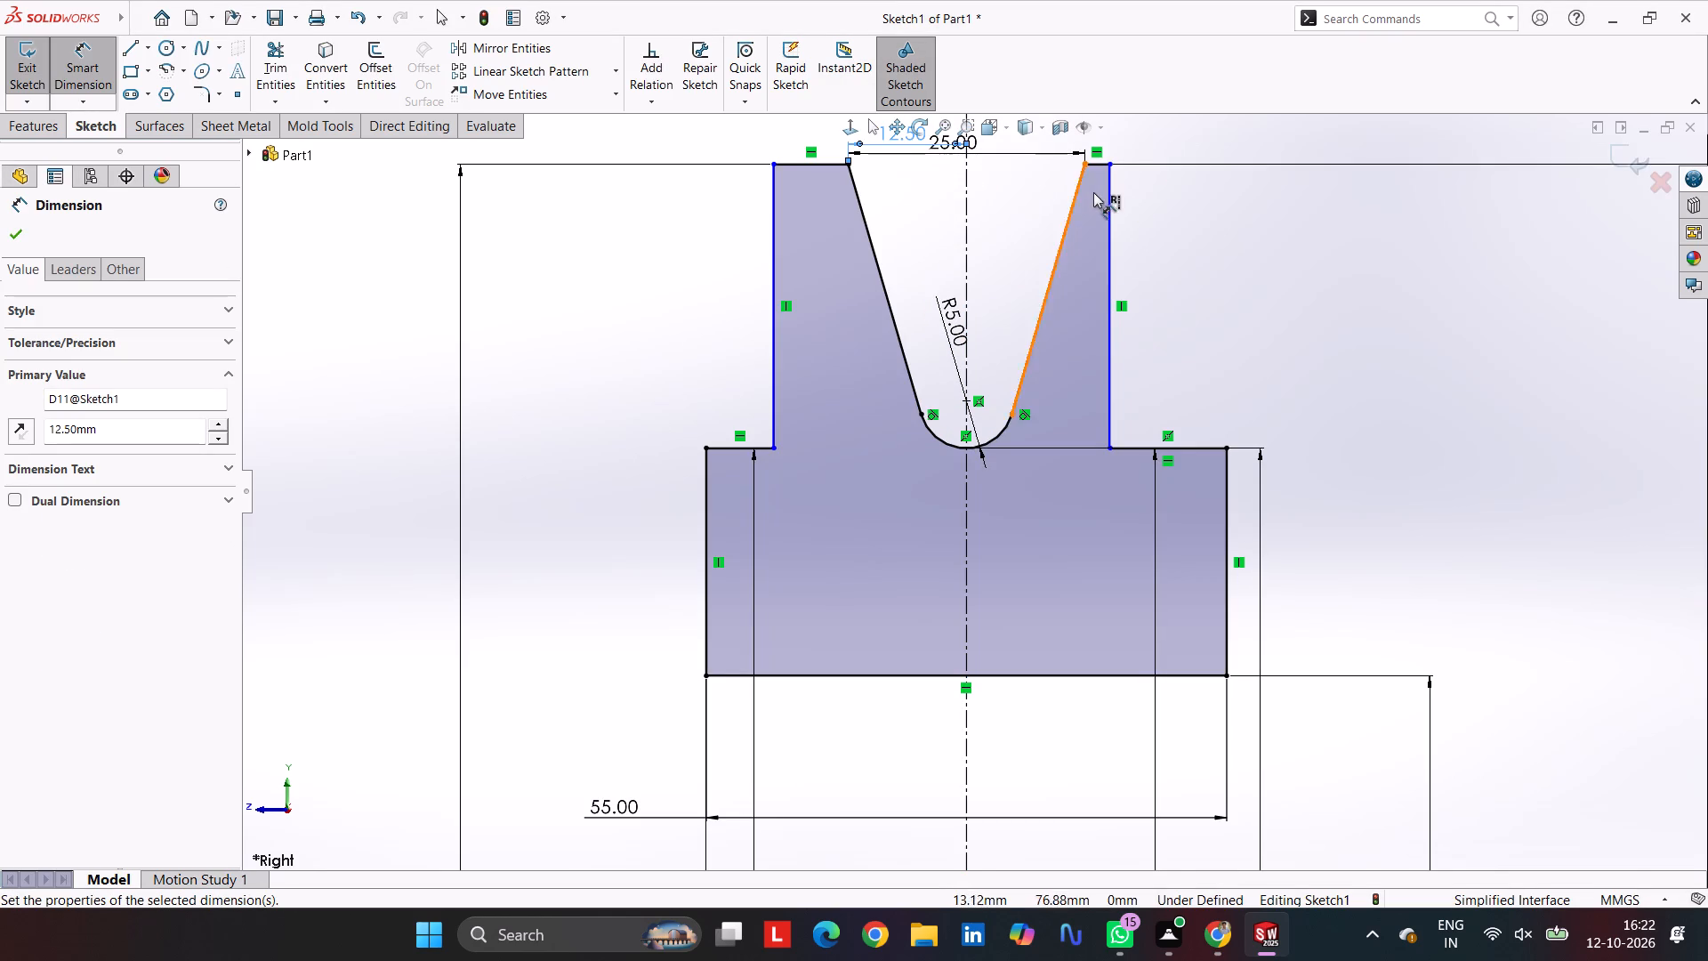
# Dimension the overall rim width between the profile's two top outer corners as 38 mm.
pyautogui.click(1108, 166)
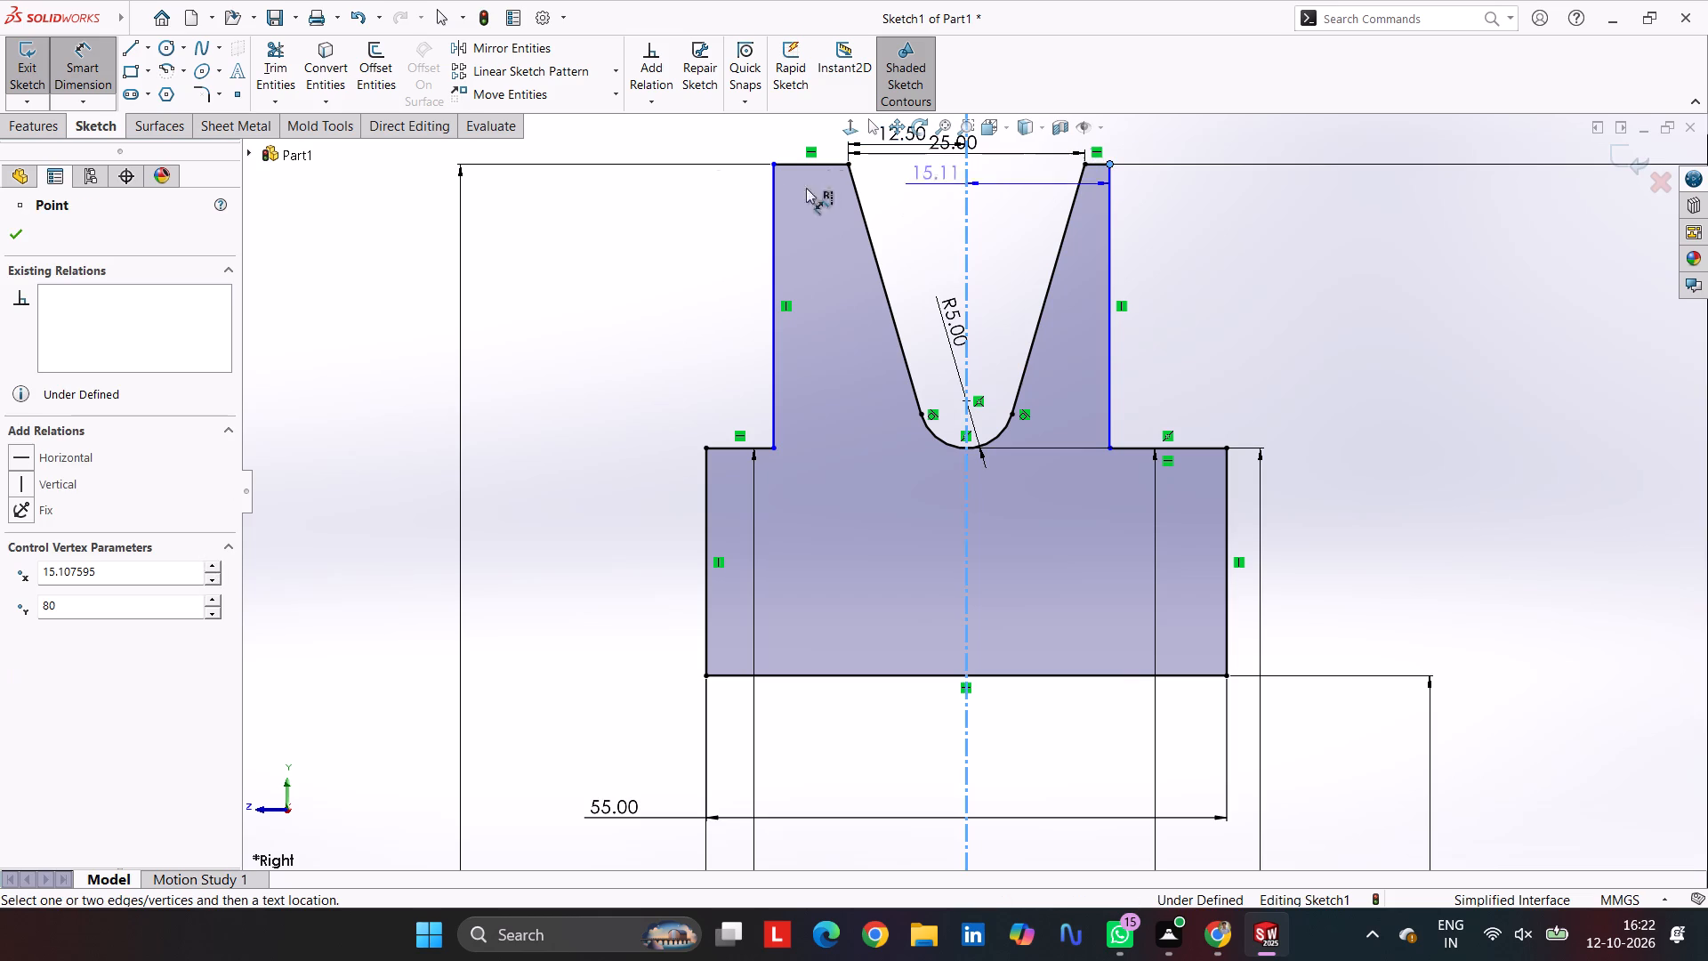
pyautogui.click(774, 166)
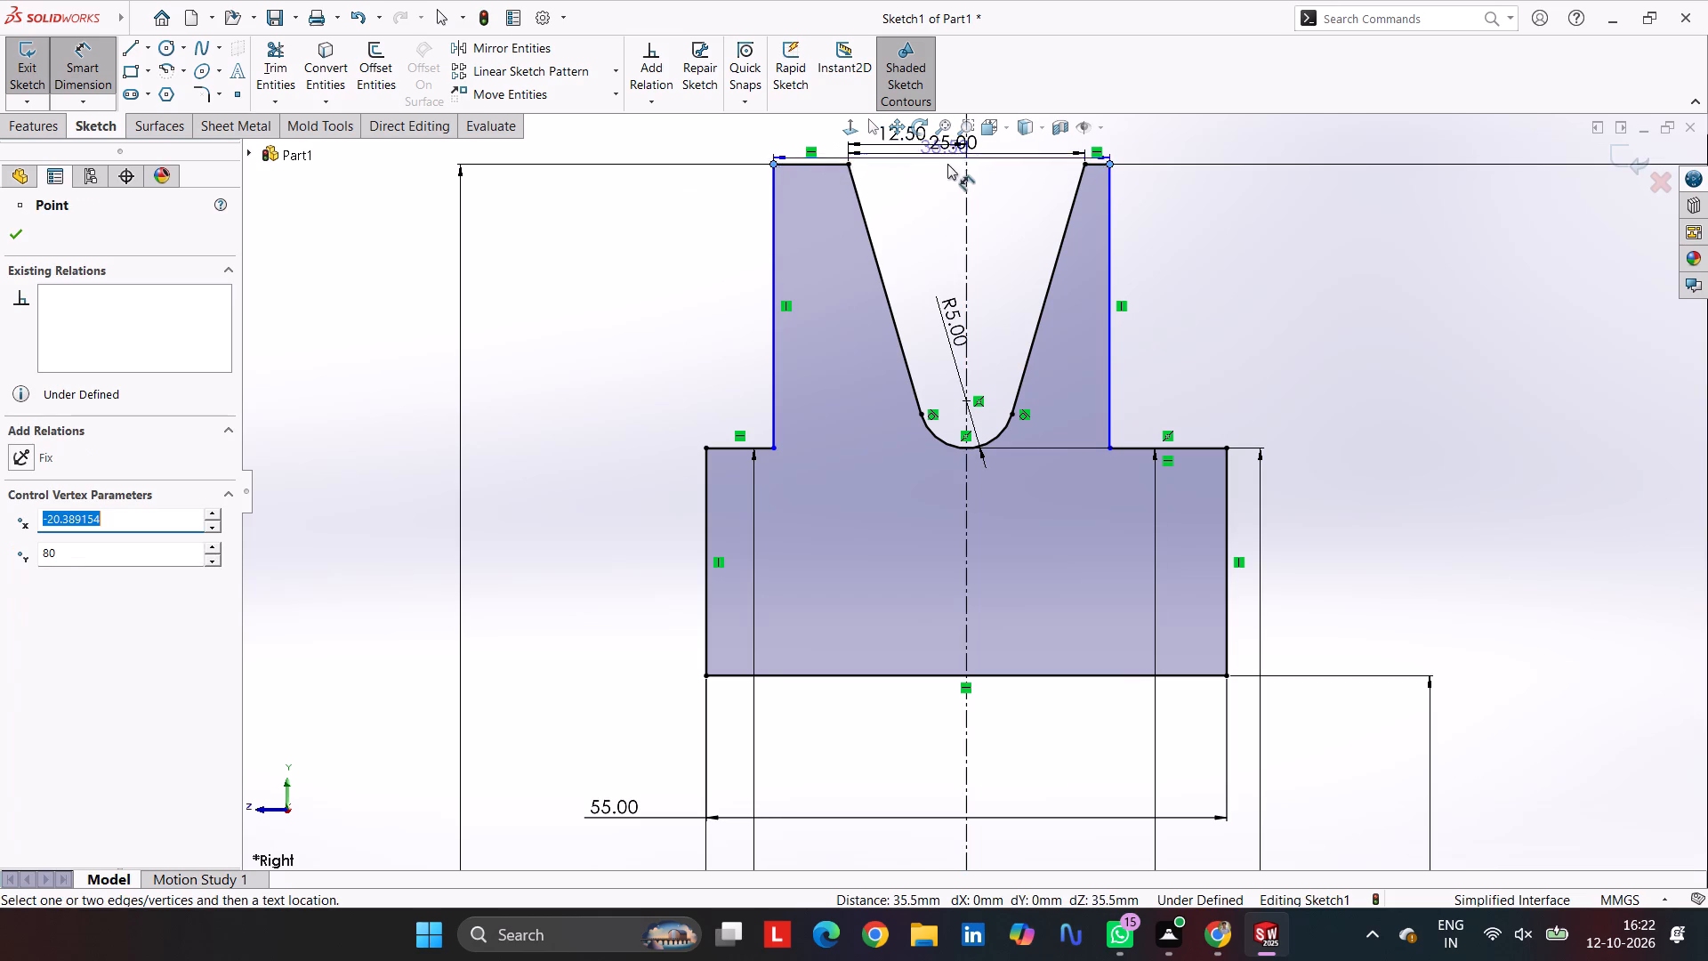
pyautogui.scroll(3, 961, 202)
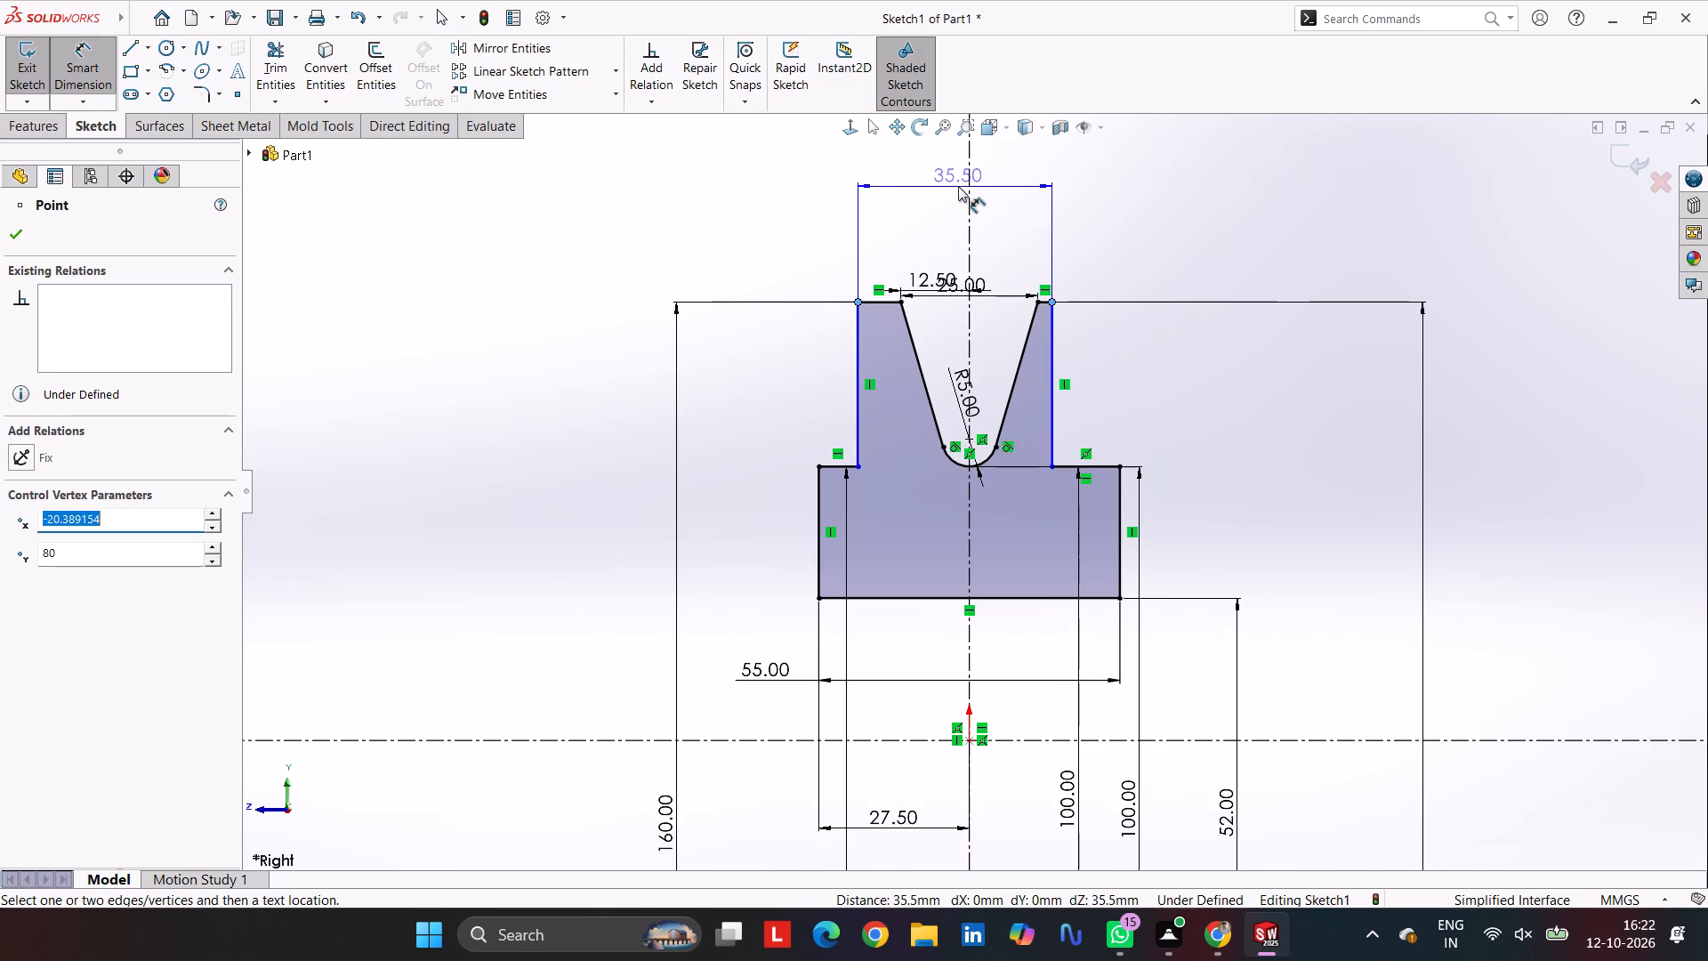
pyautogui.click(958, 186)
pyautogui.write('38')
pyautogui.press('Return')
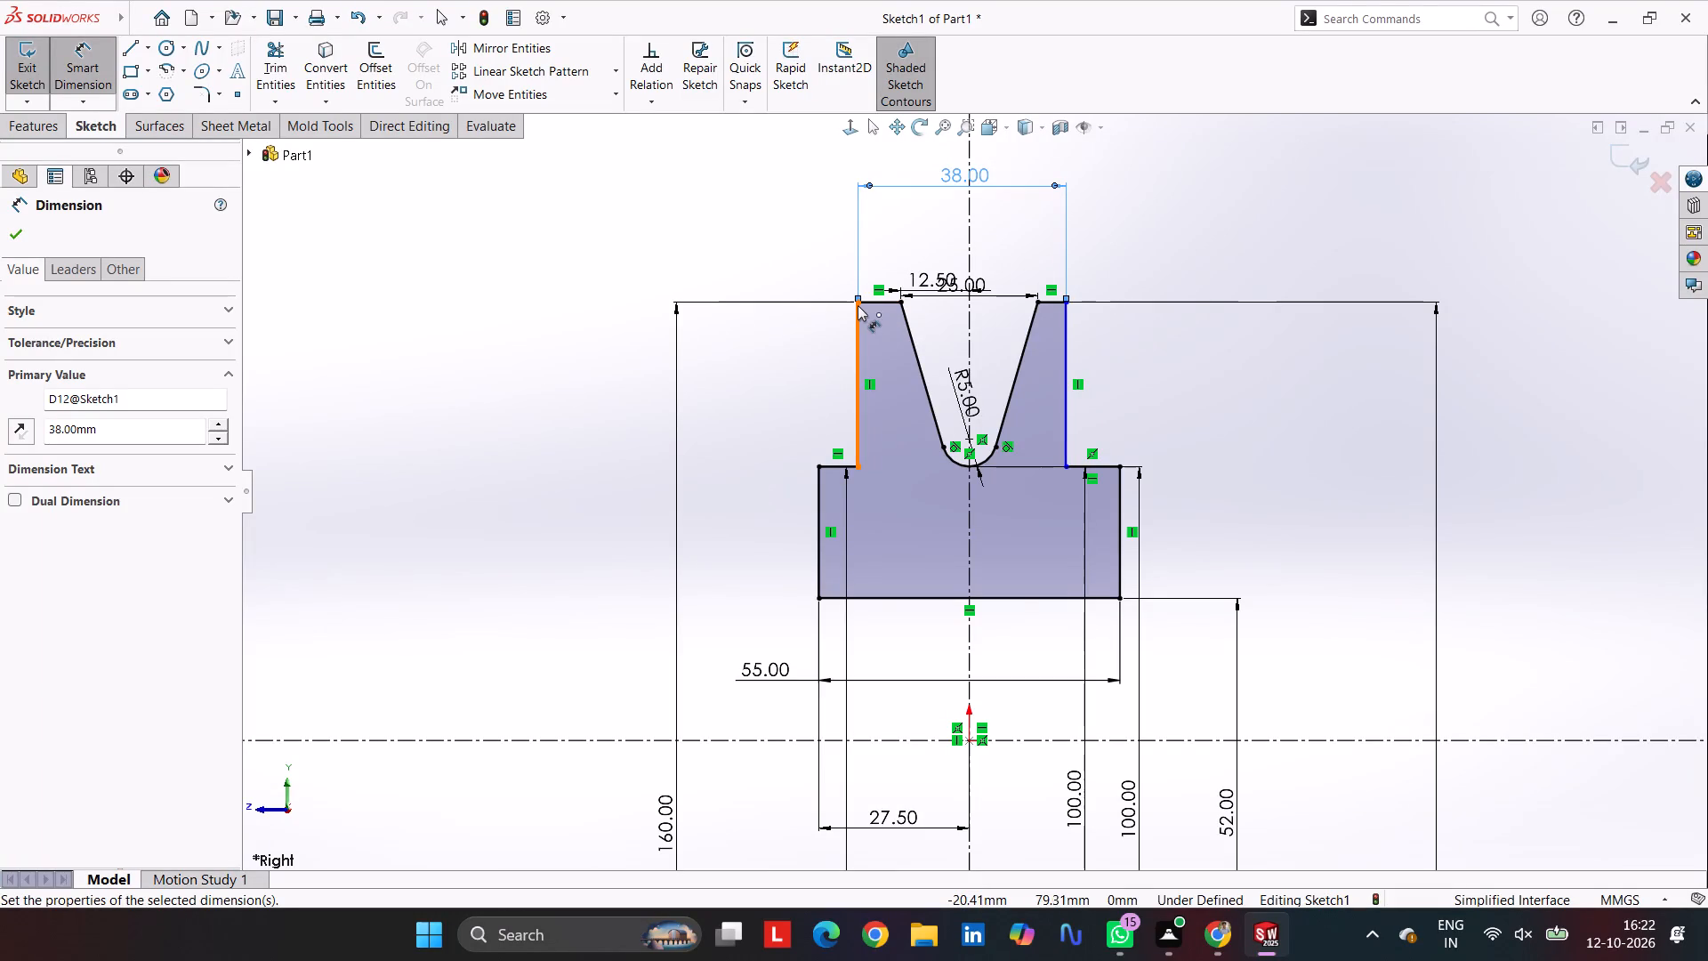
# Dimension the rim's top-left outer corner from the vertical centreline as 38/2, giving 19 mm.
pyautogui.click(858, 304)
pyautogui.click(969, 236)
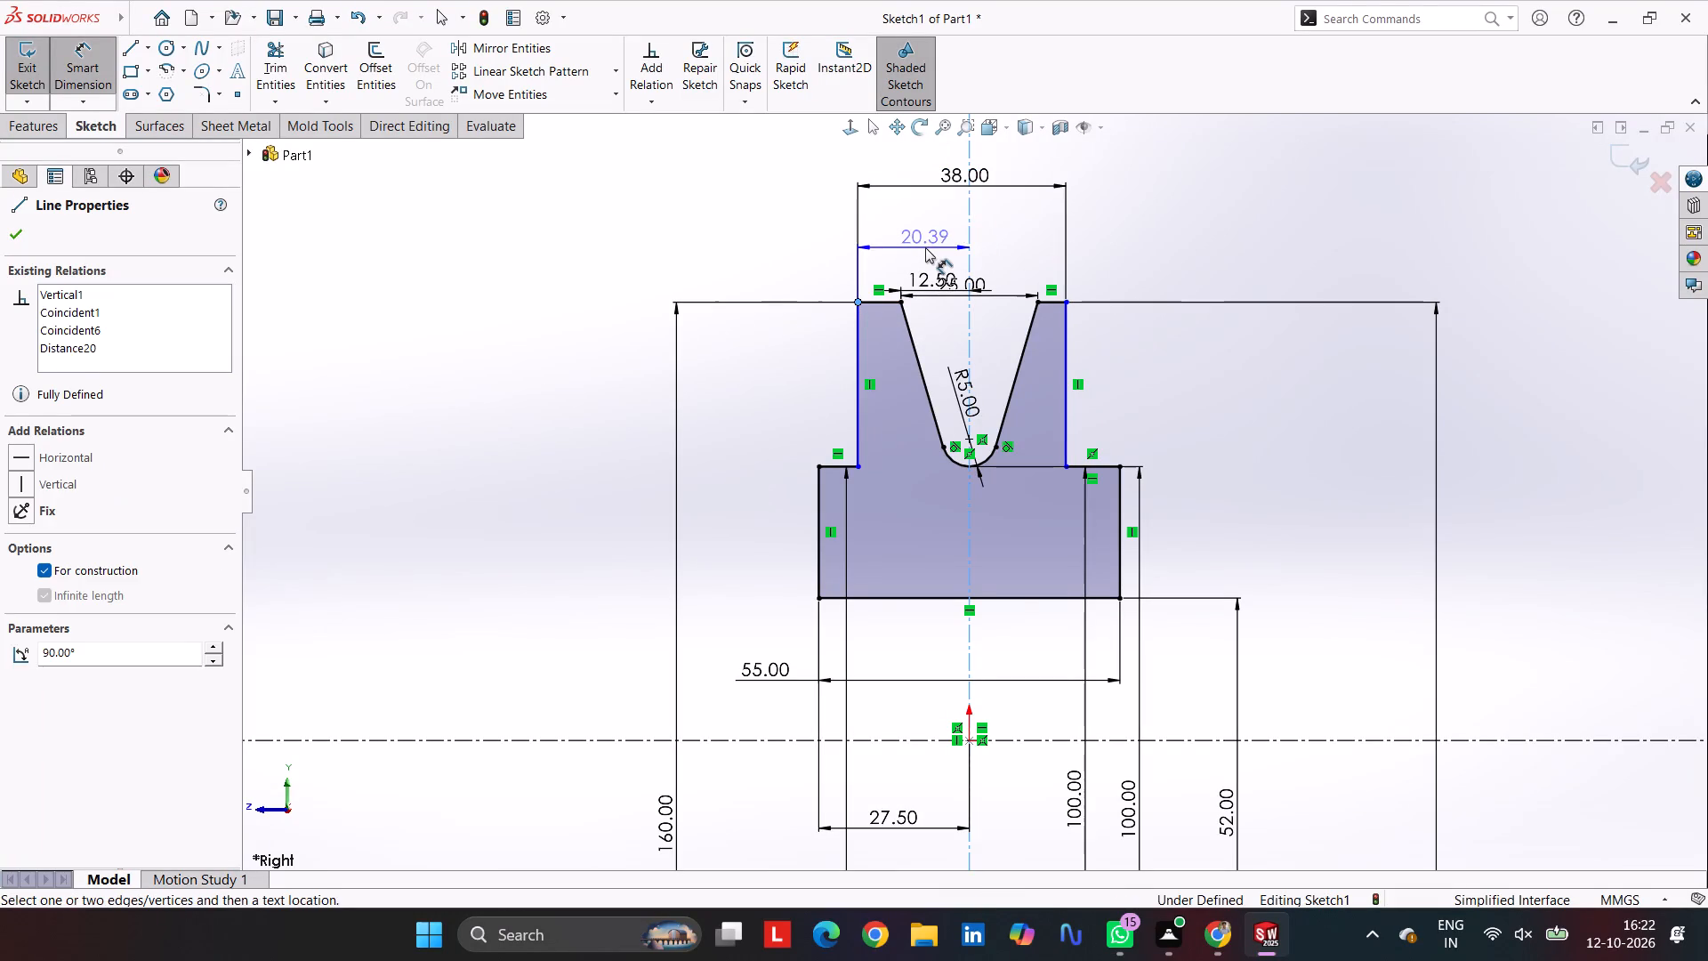
pyautogui.moveTo(925, 247); pyautogui.dragTo(923, 238)
pyautogui.write('38/2')
pyautogui.press('Return')
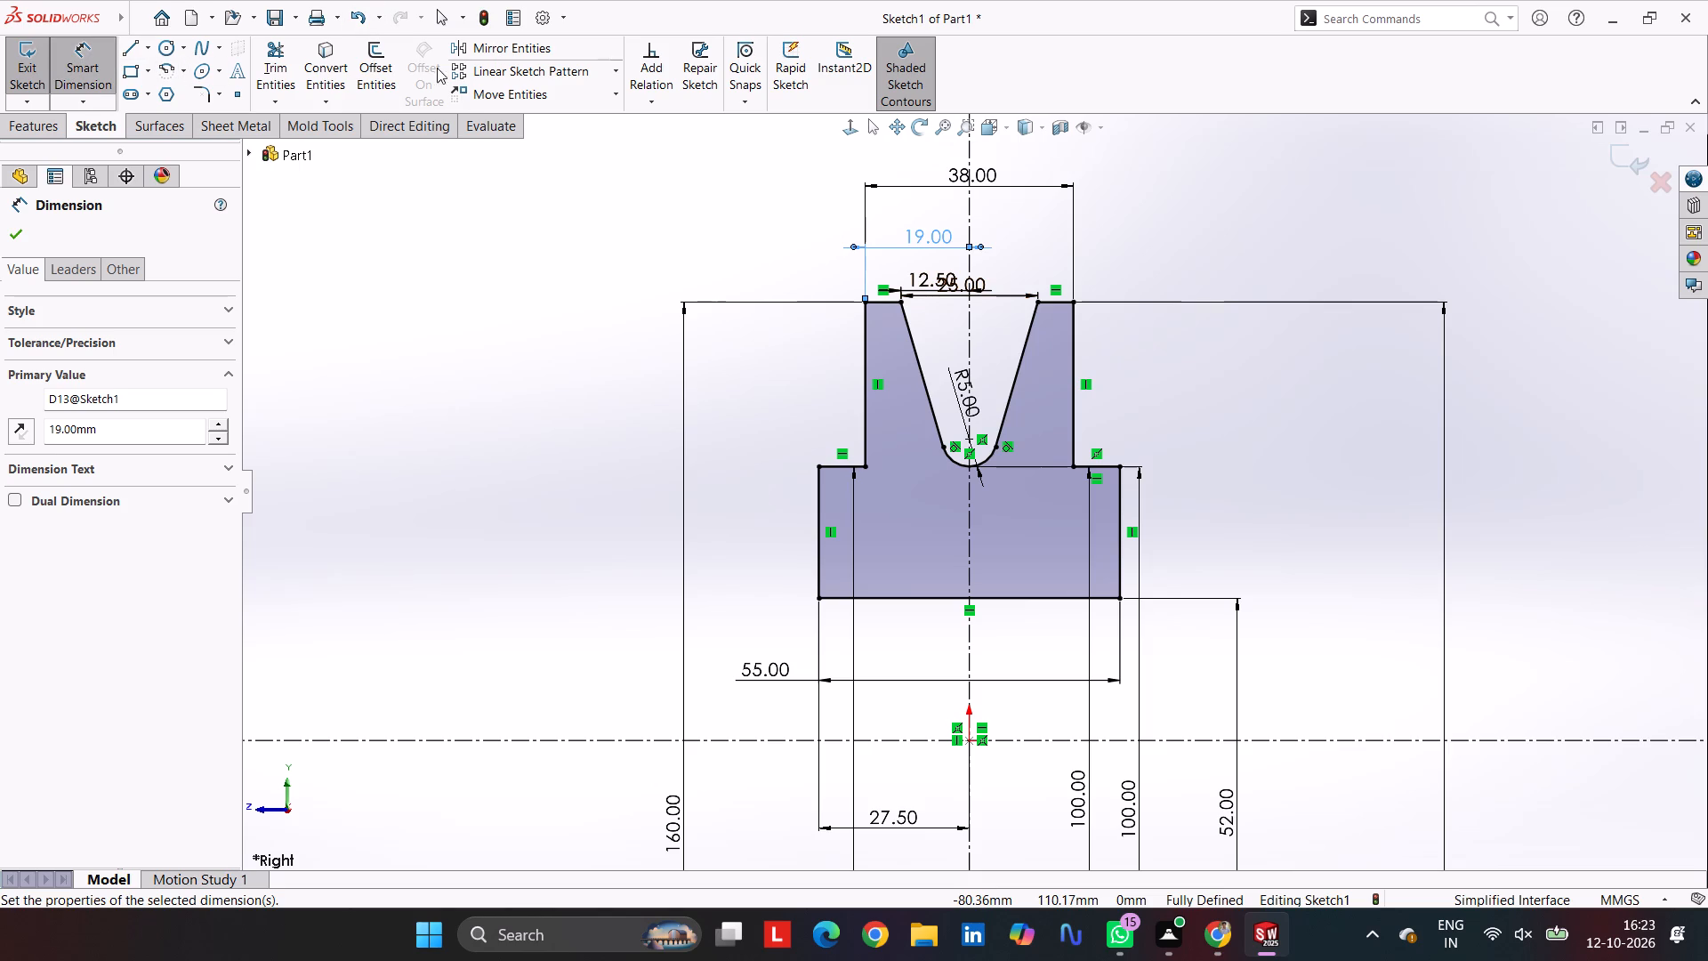
# Fillet the V-groove's two upper corners, where the sloping lines meet the rim's top edges, with a 5 mm radius.
pyautogui.click(210, 90)
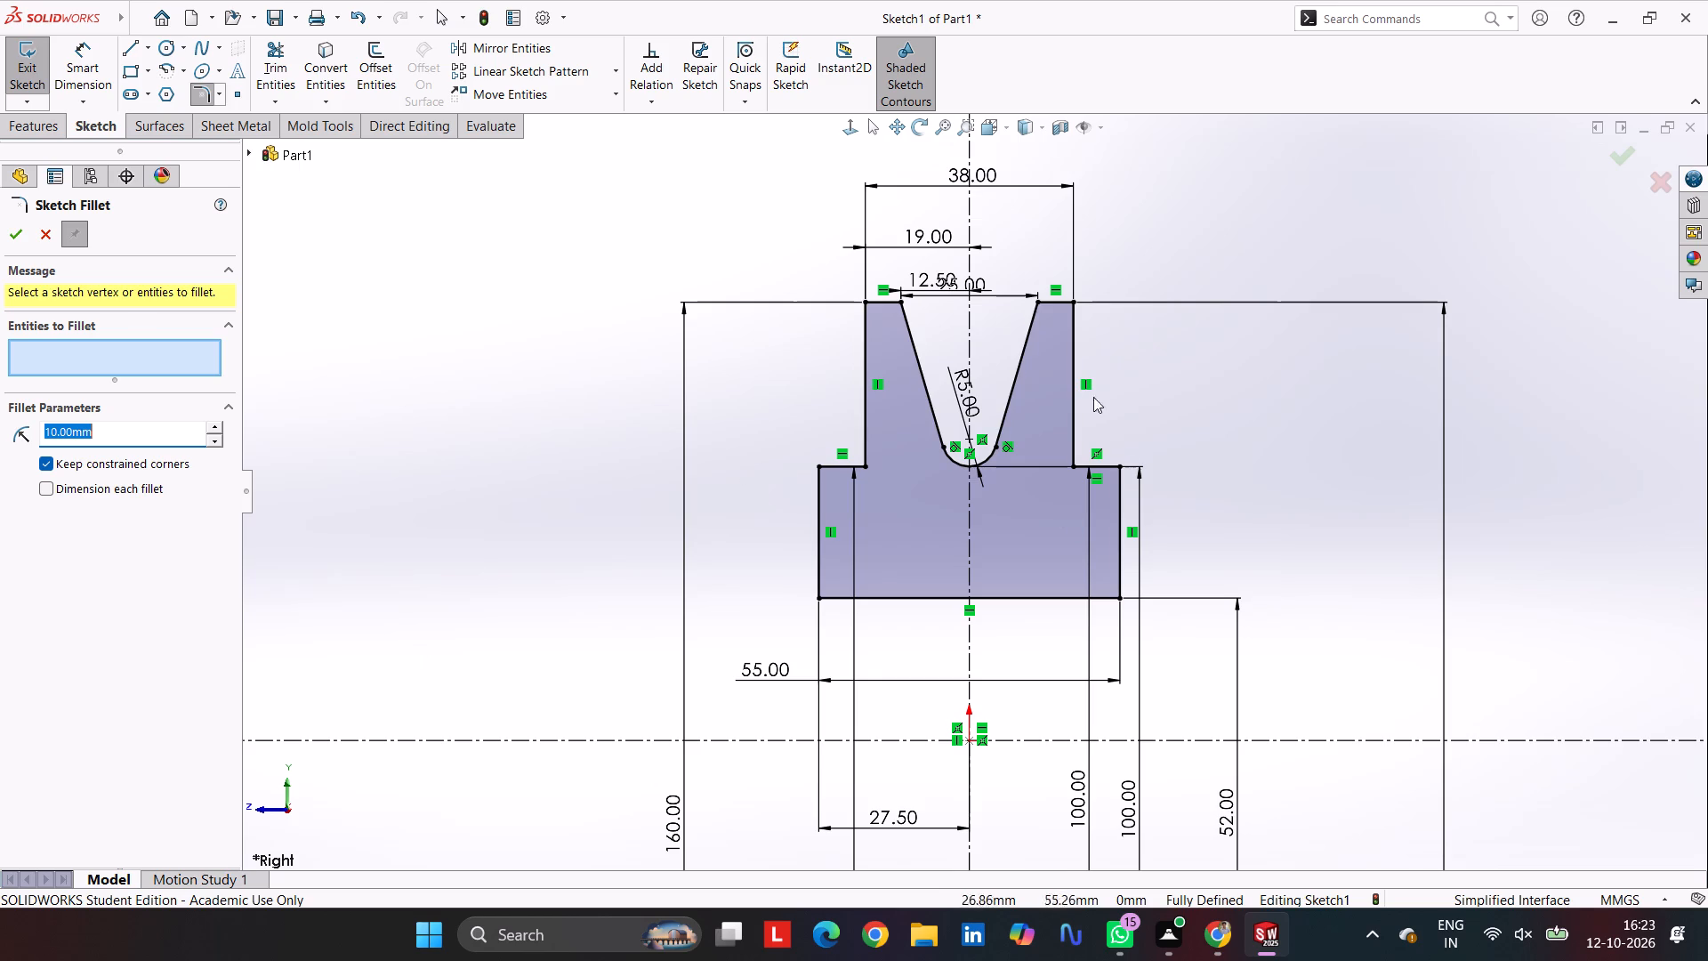
pyautogui.click(1031, 327)
pyautogui.click(1052, 303)
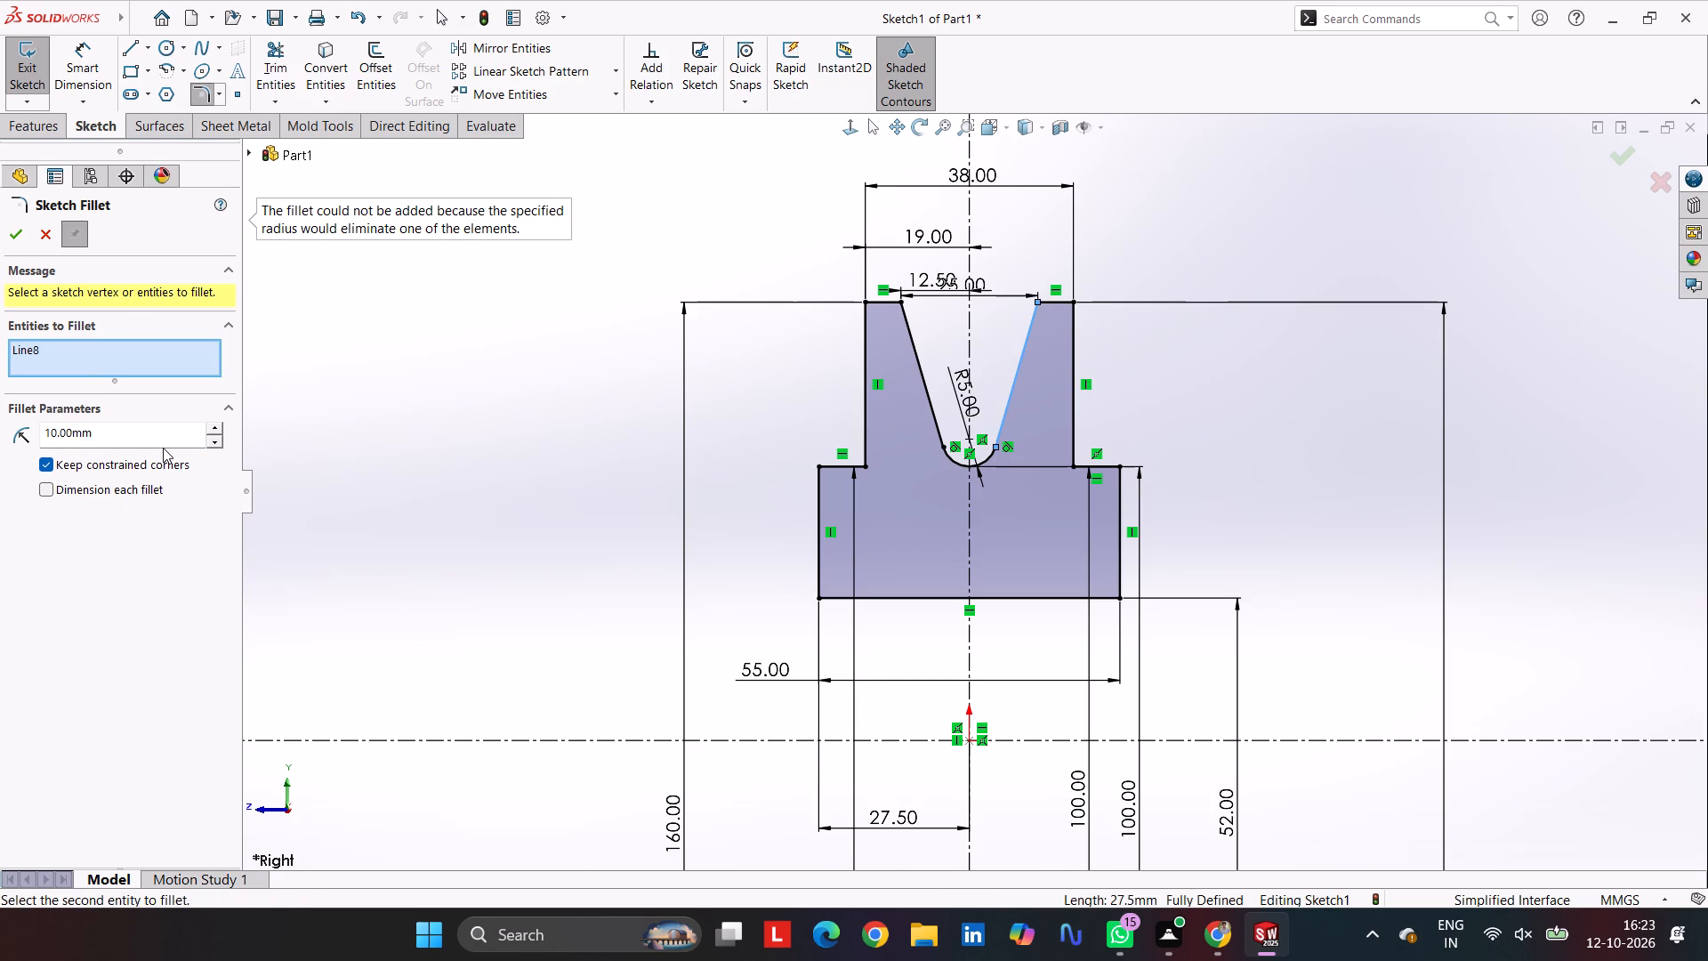
pyautogui.moveTo(156, 435); pyautogui.dragTo(0, 497)
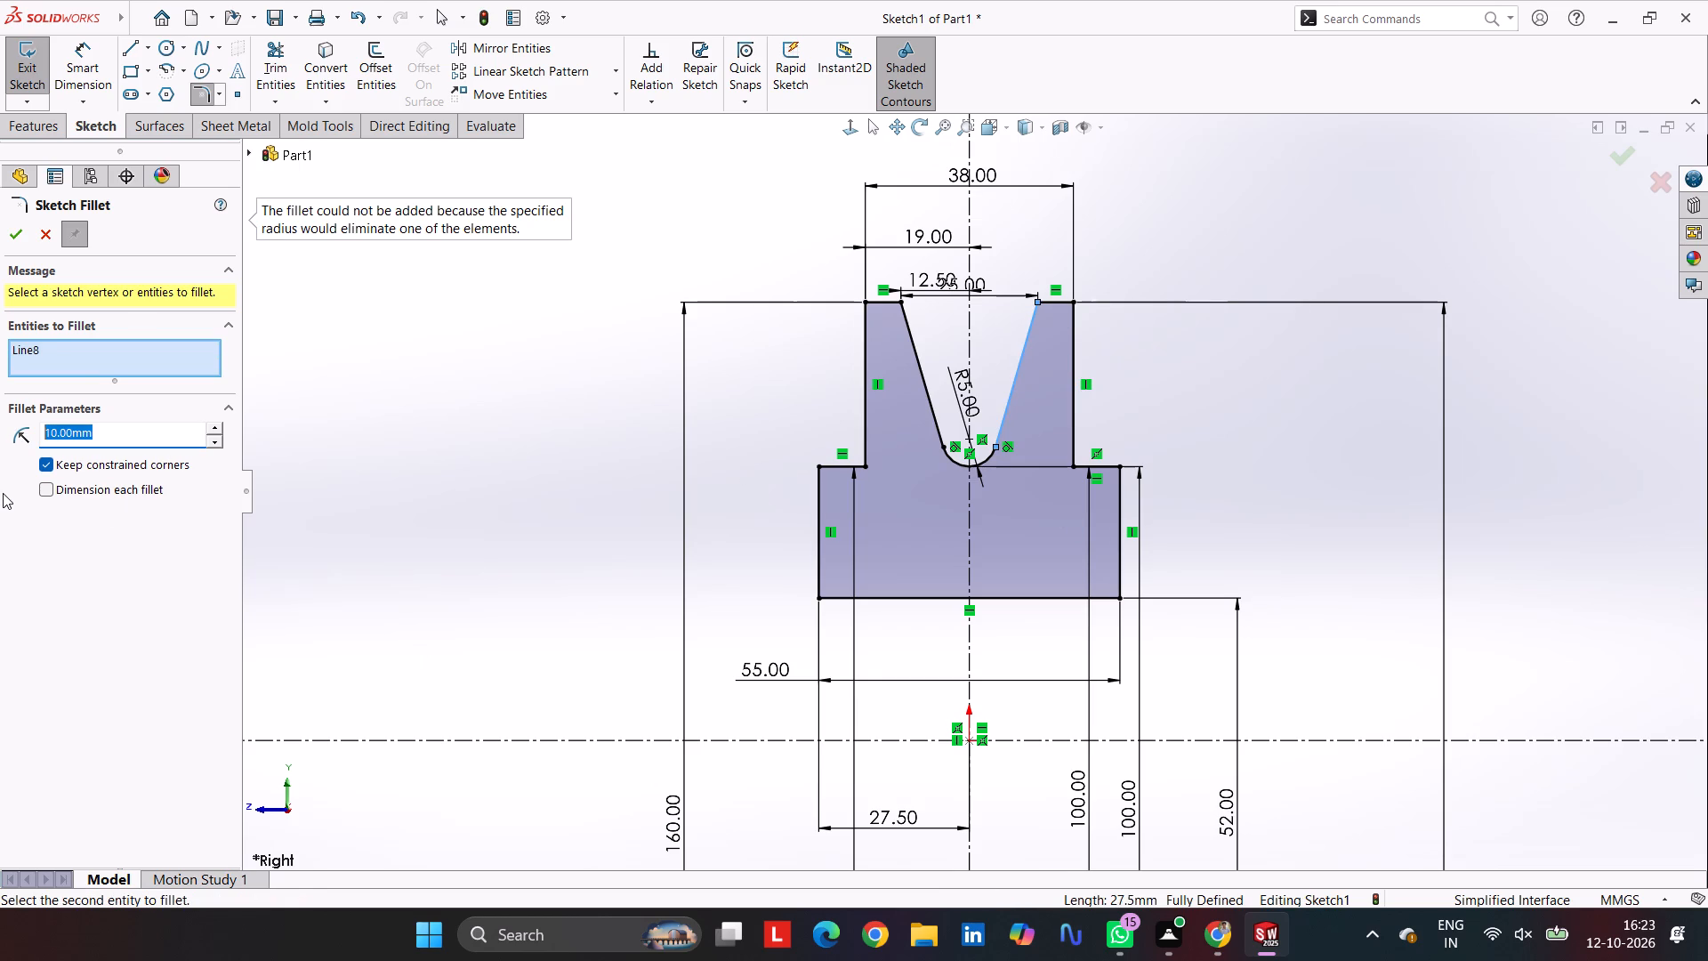
pyautogui.press('5')
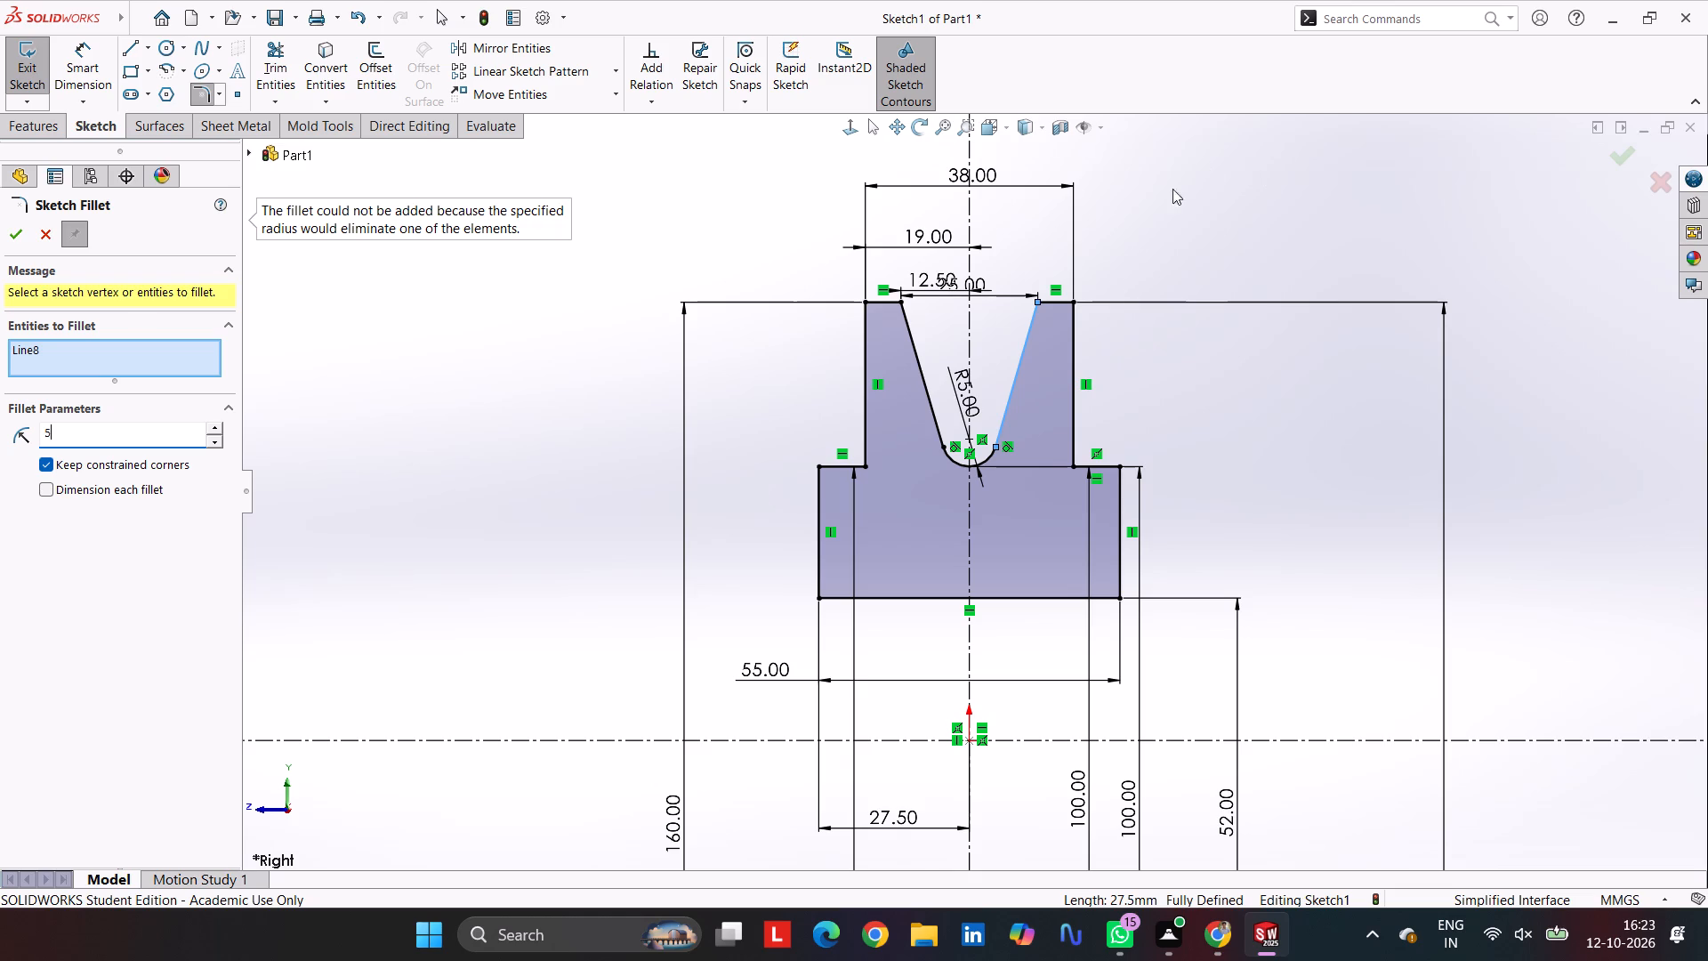
pyautogui.click(1061, 304)
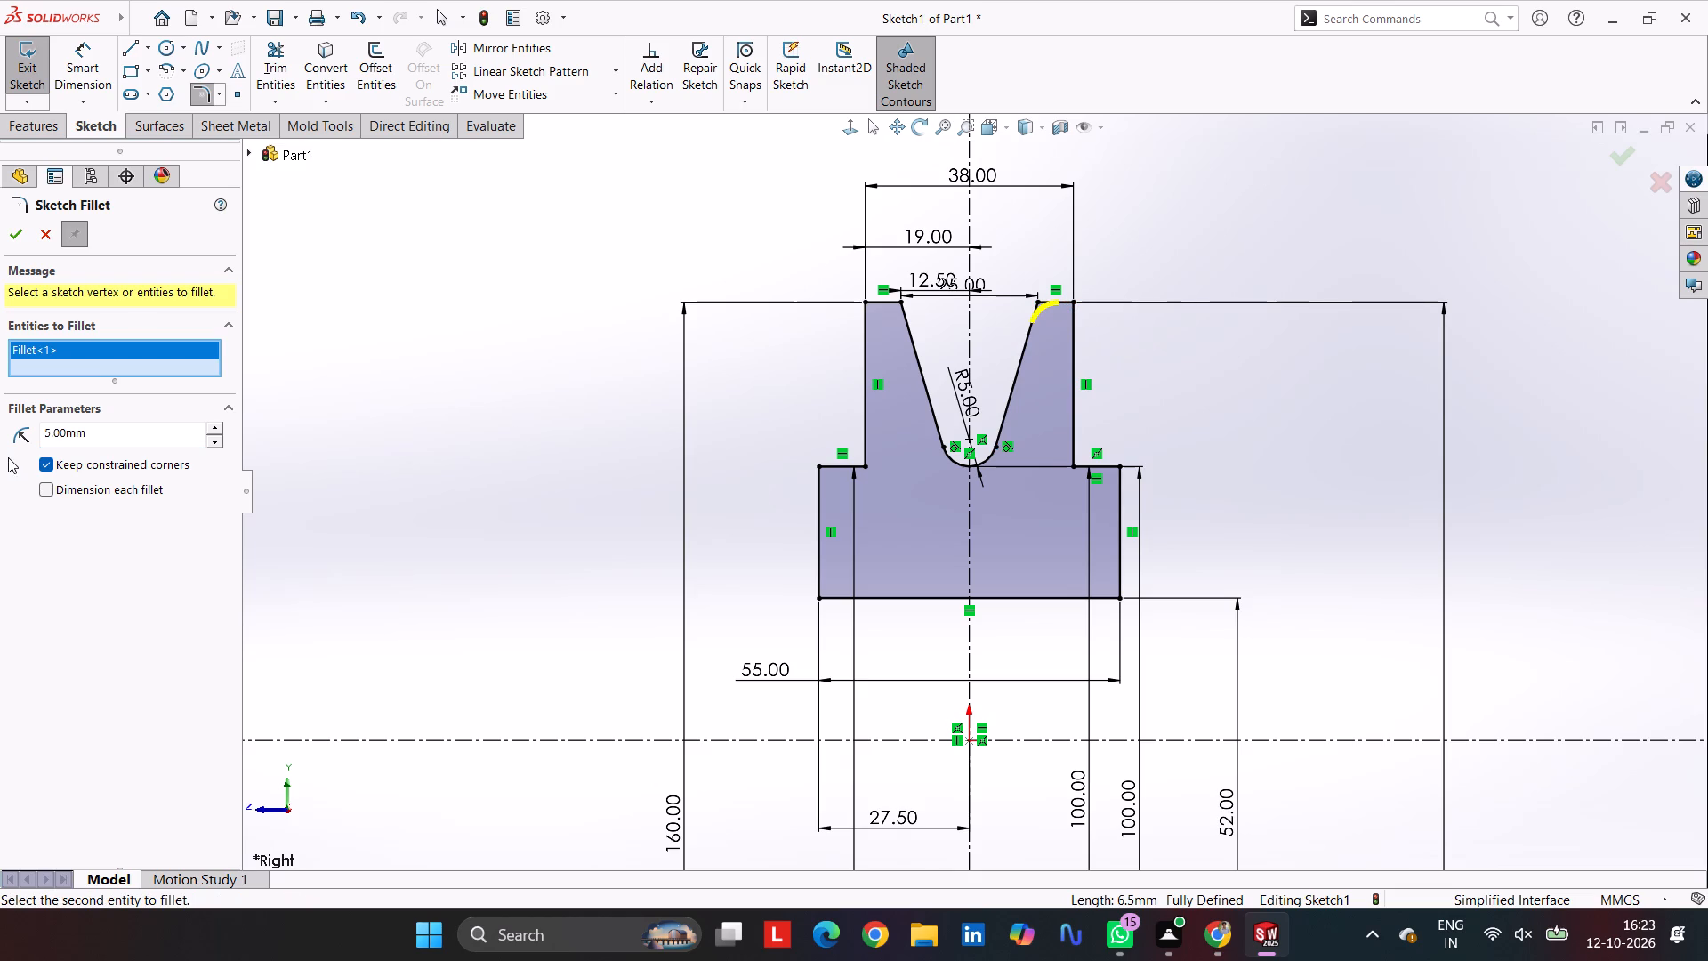
pyautogui.click(14, 229)
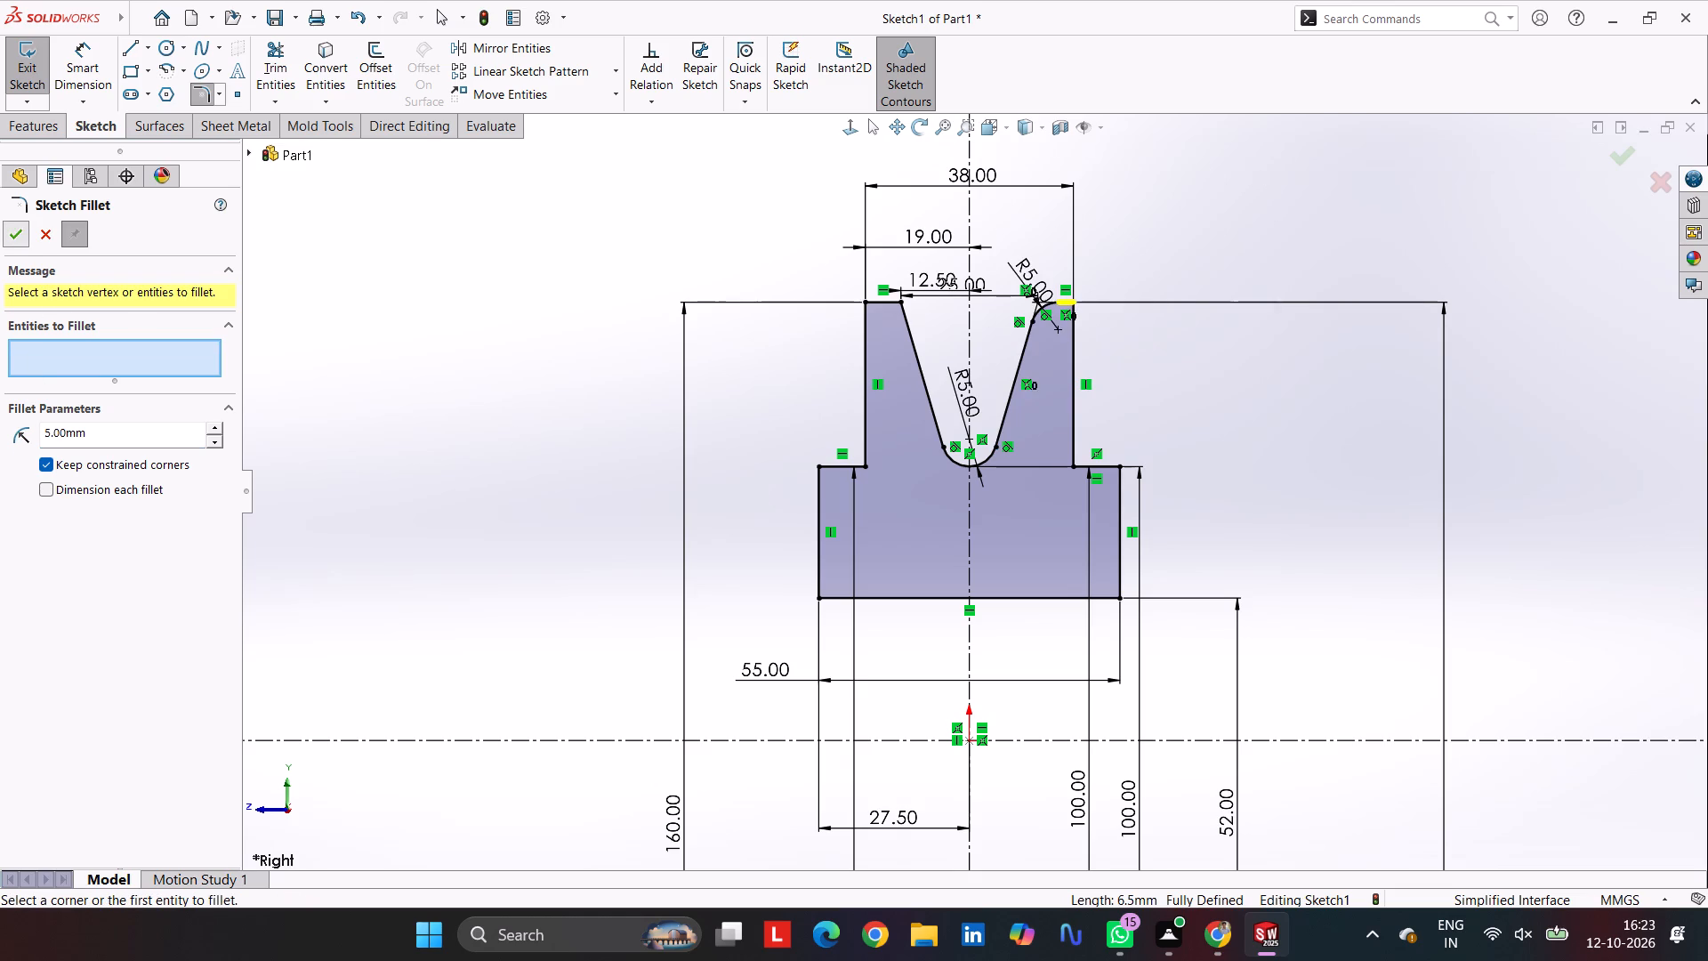
pyautogui.click(901, 319)
pyautogui.click(890, 300)
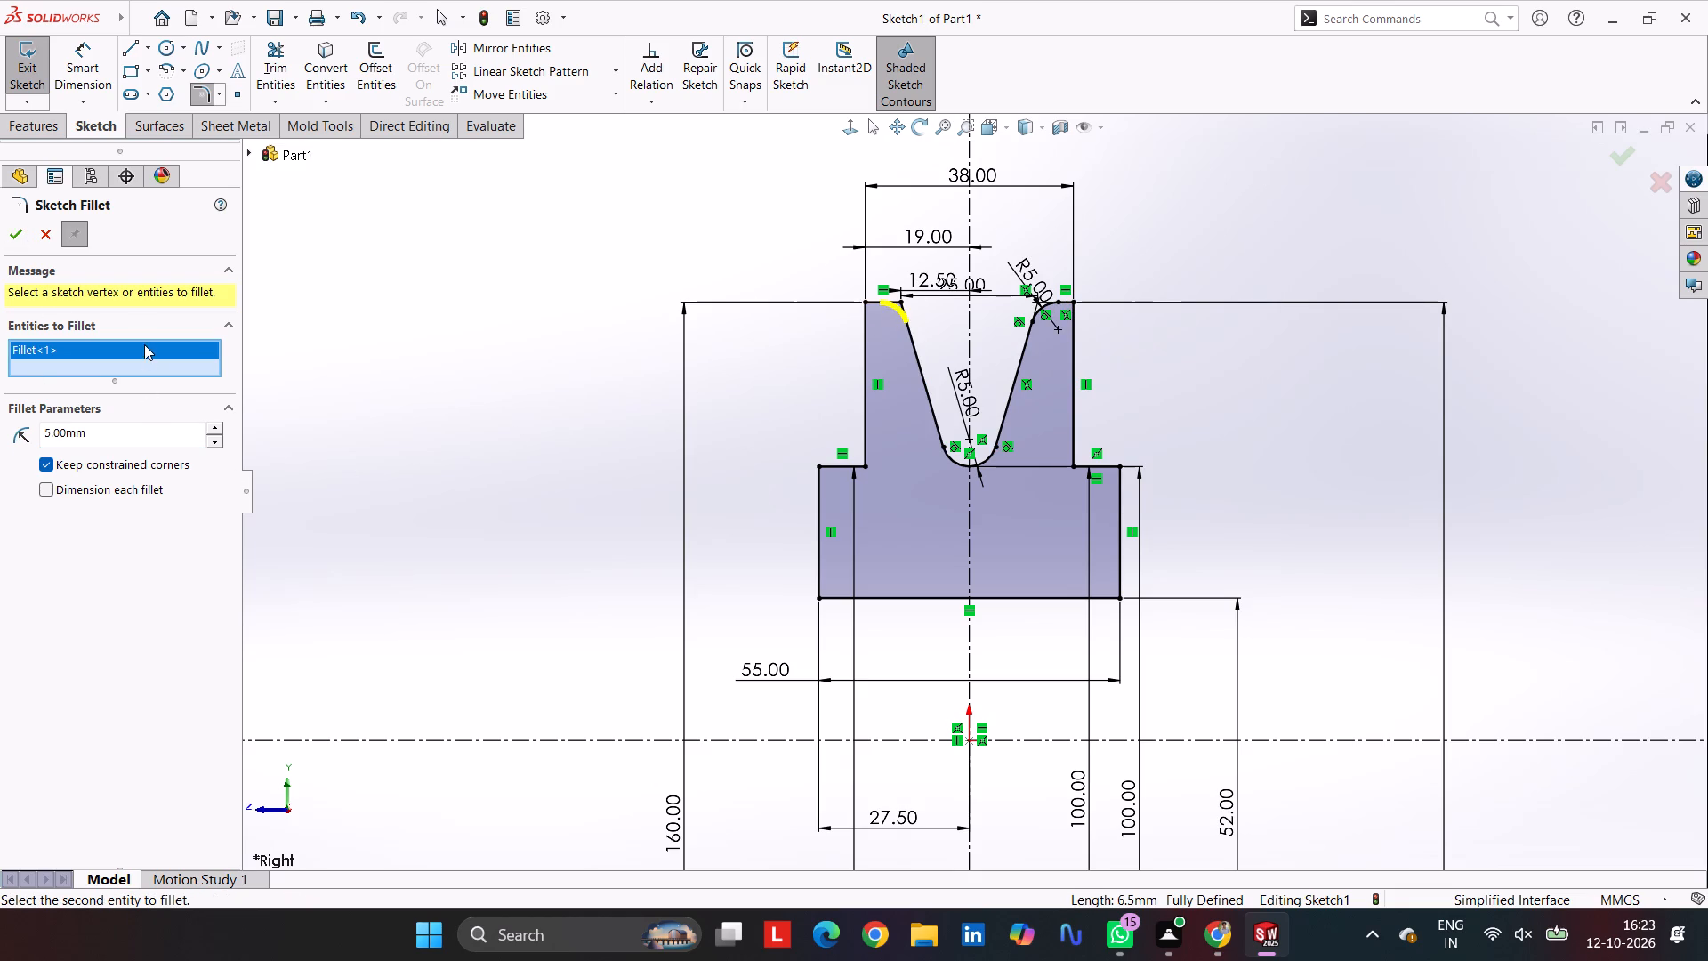
pyautogui.click(19, 236)
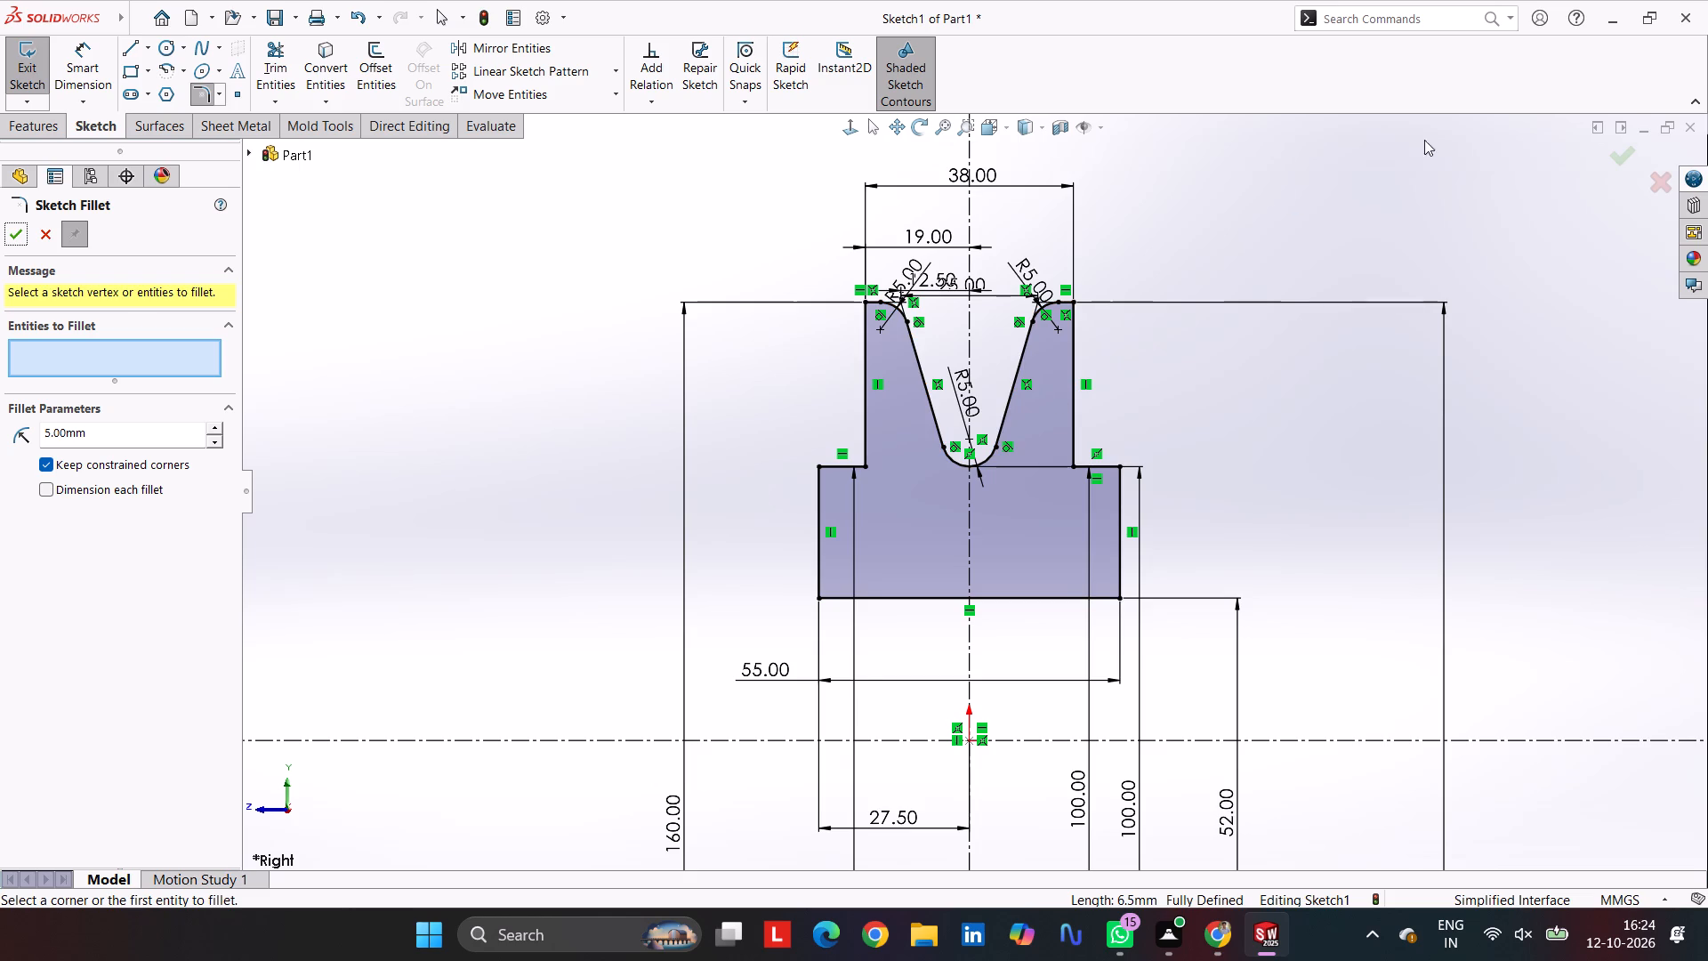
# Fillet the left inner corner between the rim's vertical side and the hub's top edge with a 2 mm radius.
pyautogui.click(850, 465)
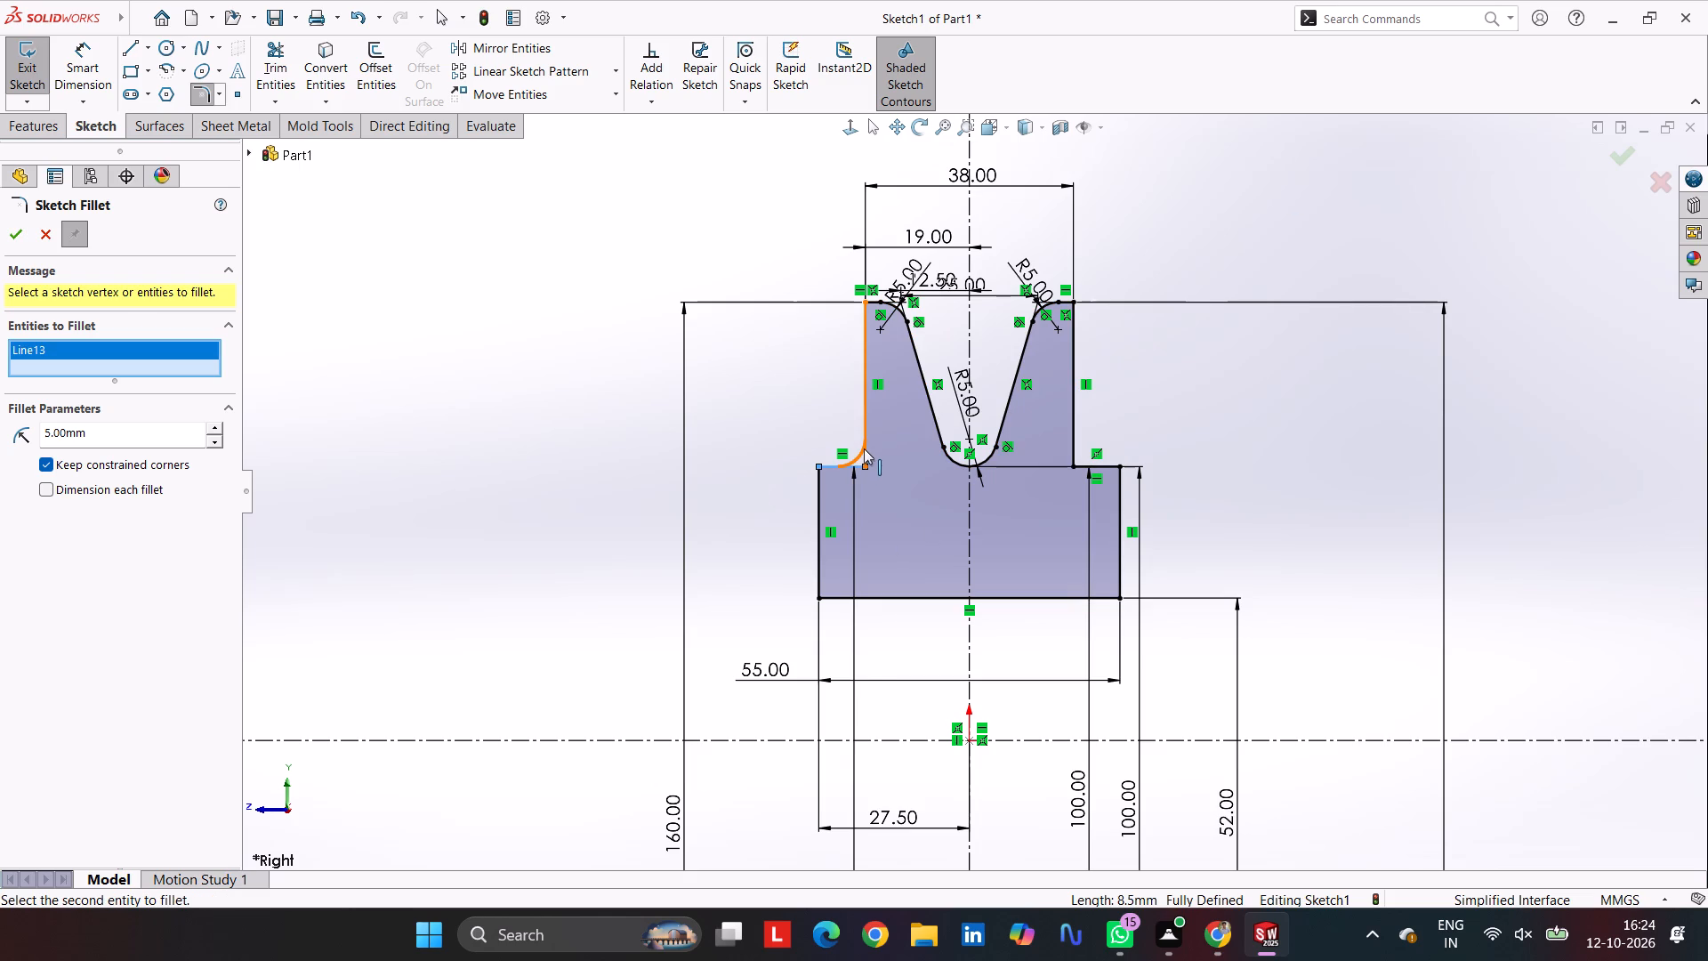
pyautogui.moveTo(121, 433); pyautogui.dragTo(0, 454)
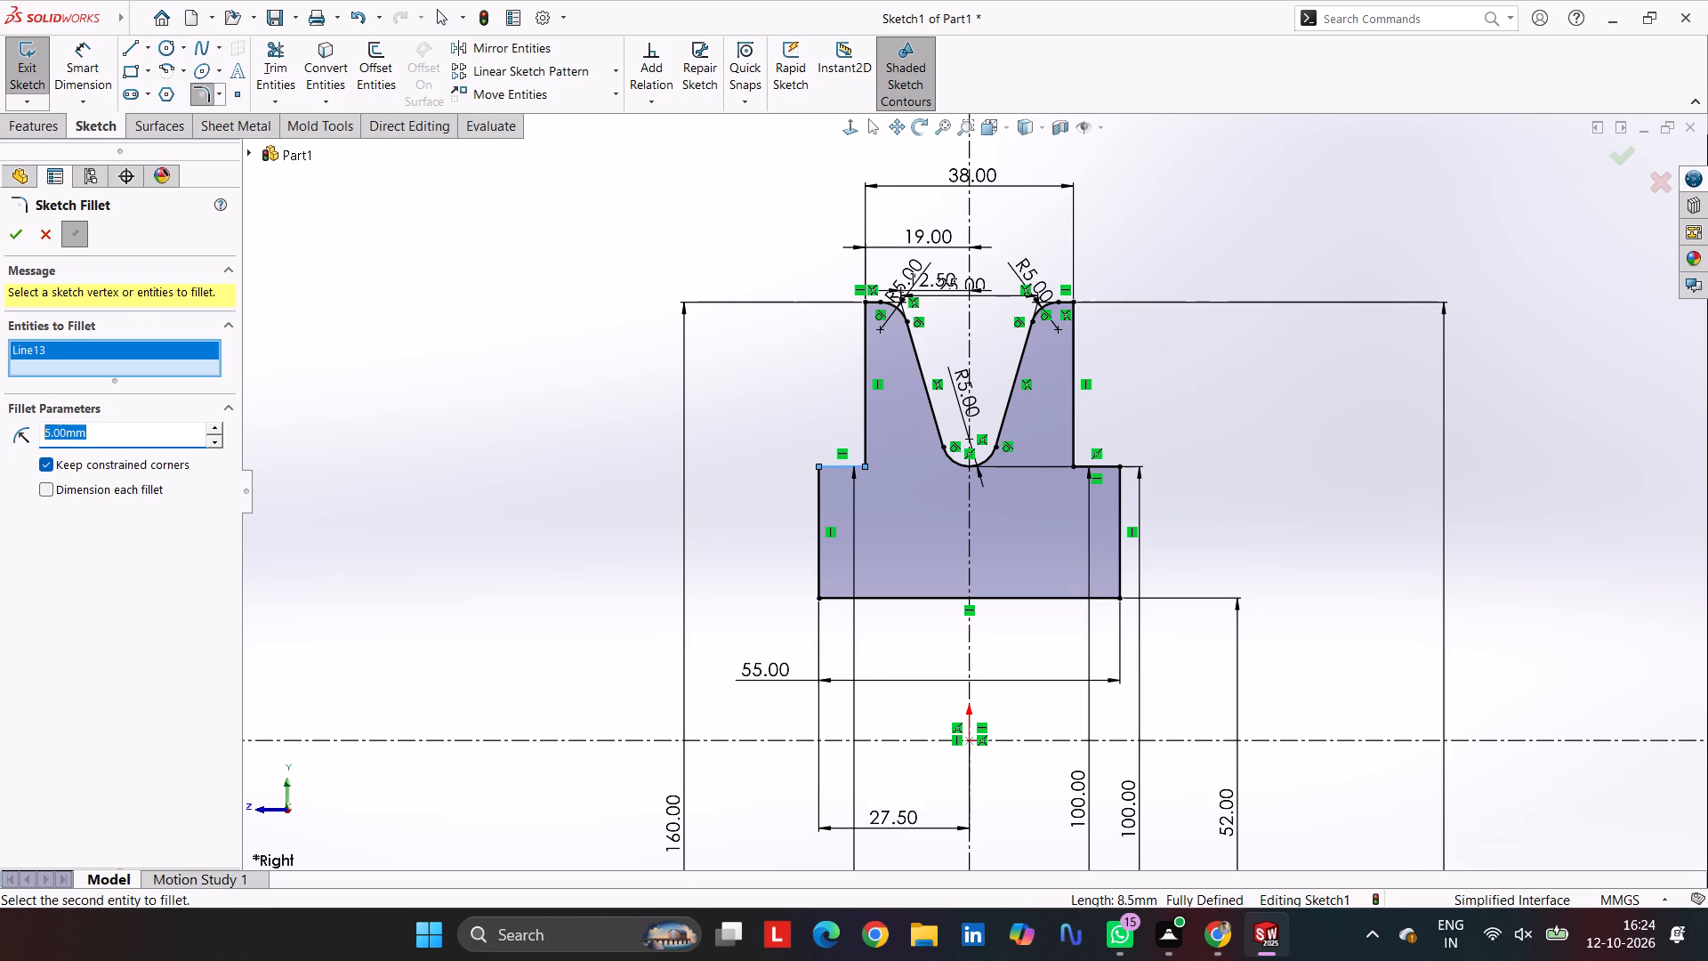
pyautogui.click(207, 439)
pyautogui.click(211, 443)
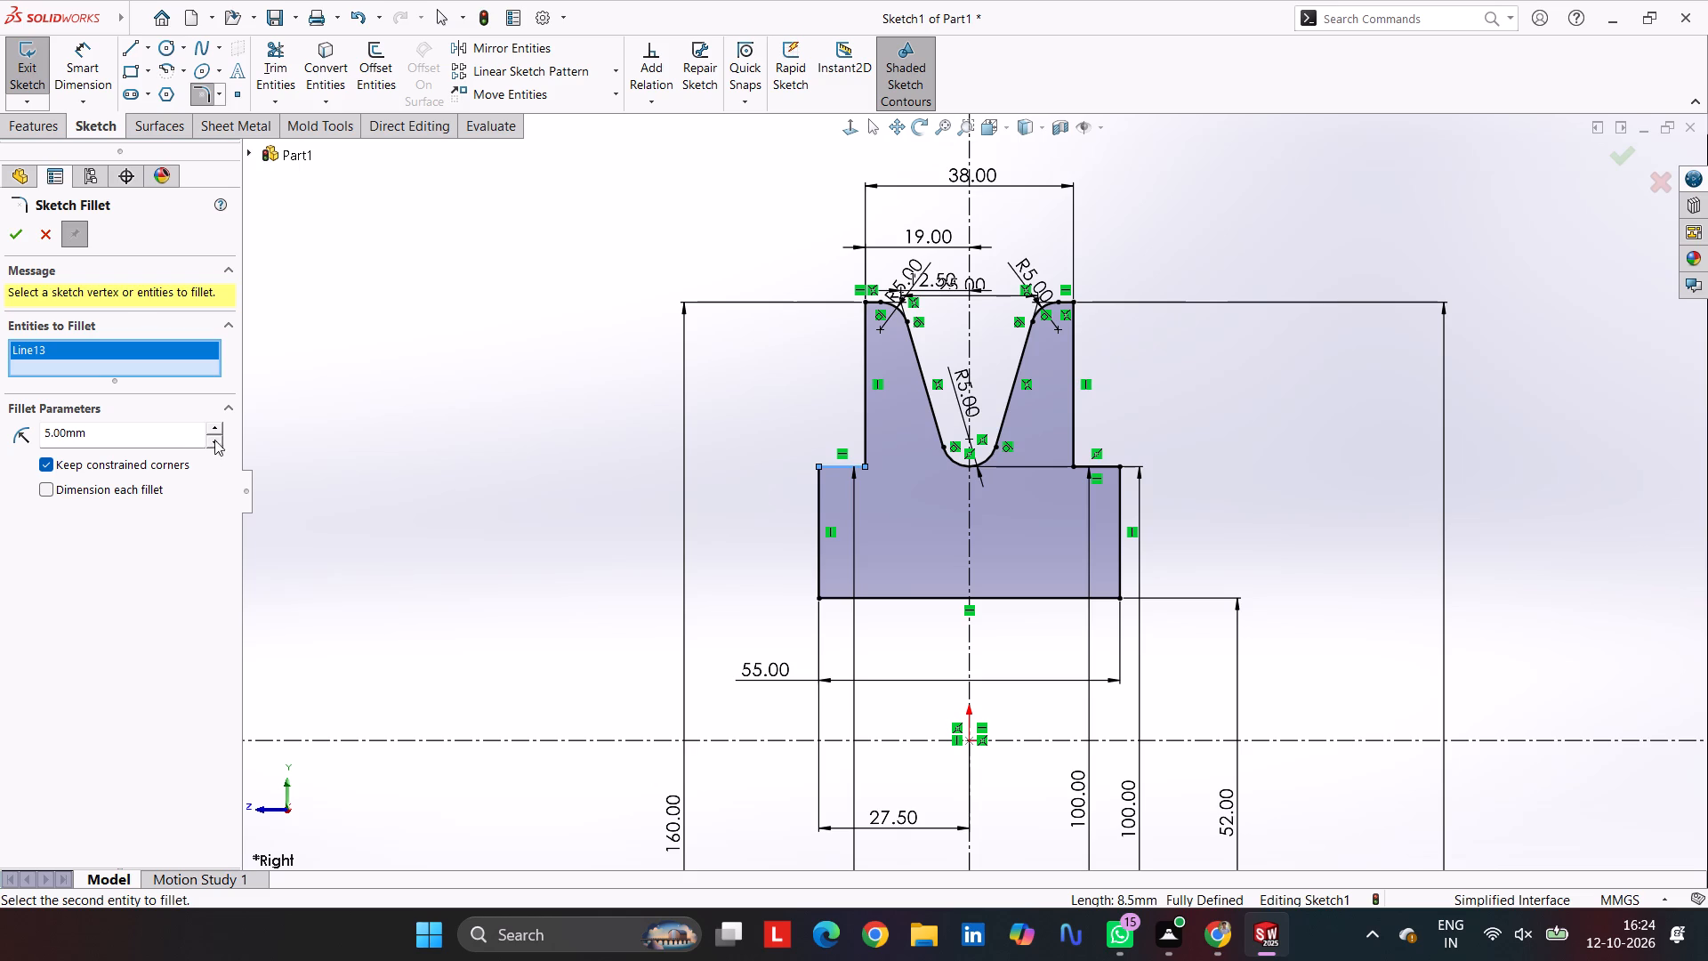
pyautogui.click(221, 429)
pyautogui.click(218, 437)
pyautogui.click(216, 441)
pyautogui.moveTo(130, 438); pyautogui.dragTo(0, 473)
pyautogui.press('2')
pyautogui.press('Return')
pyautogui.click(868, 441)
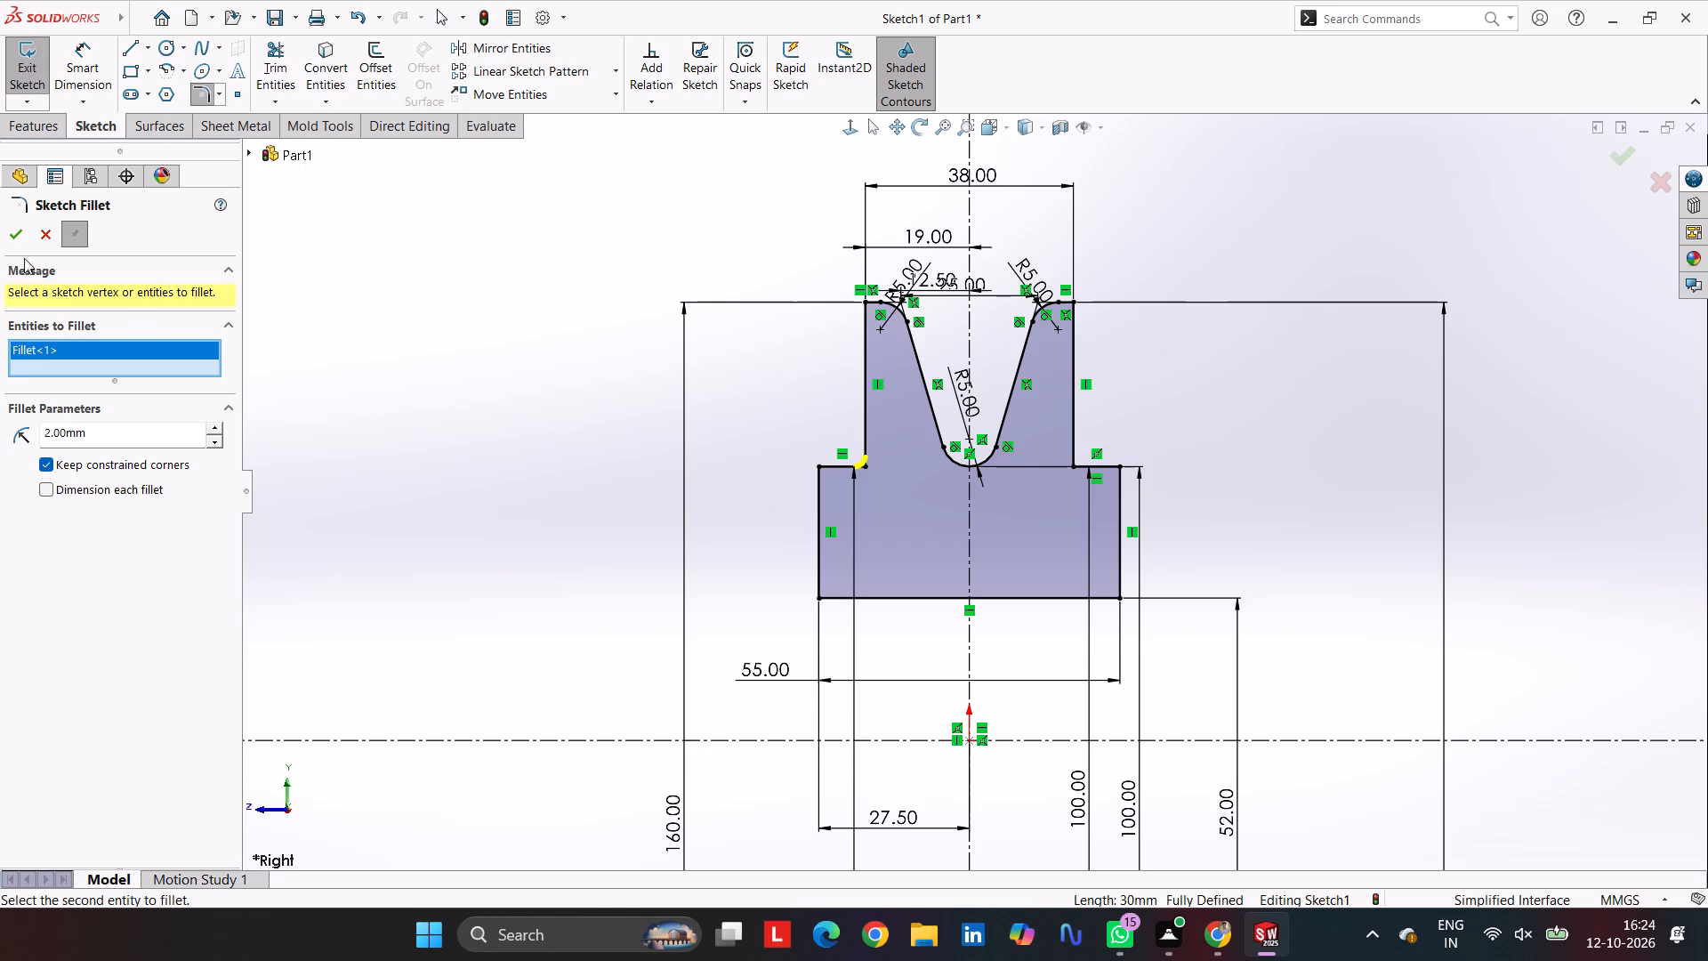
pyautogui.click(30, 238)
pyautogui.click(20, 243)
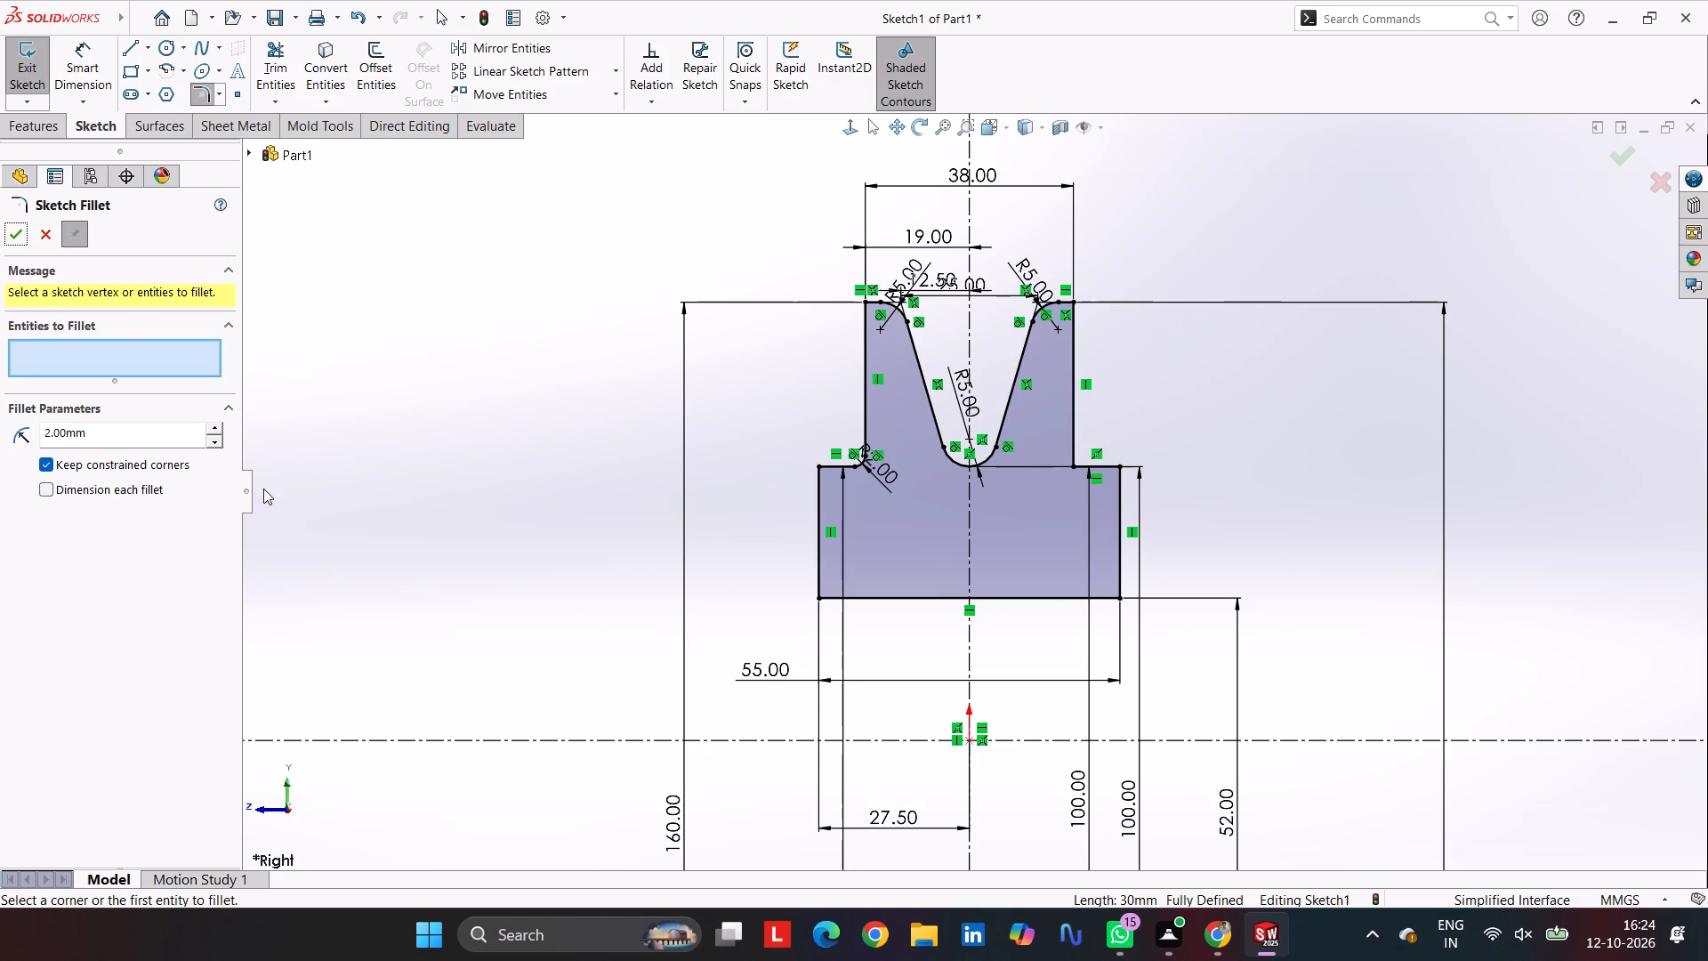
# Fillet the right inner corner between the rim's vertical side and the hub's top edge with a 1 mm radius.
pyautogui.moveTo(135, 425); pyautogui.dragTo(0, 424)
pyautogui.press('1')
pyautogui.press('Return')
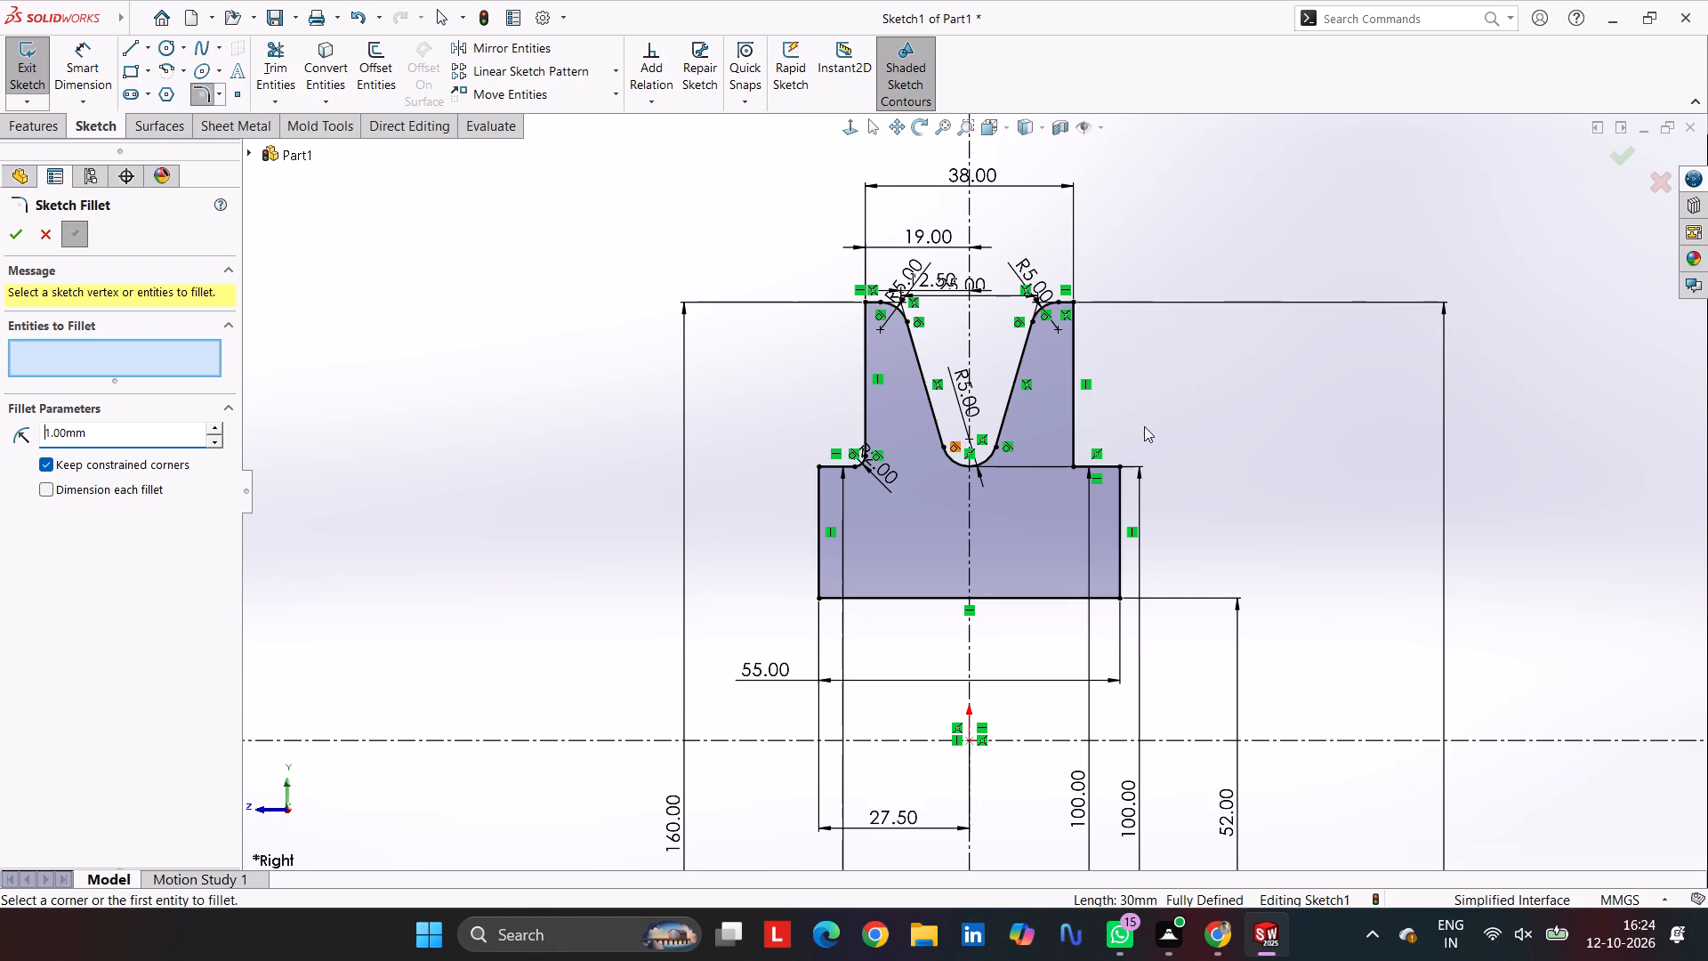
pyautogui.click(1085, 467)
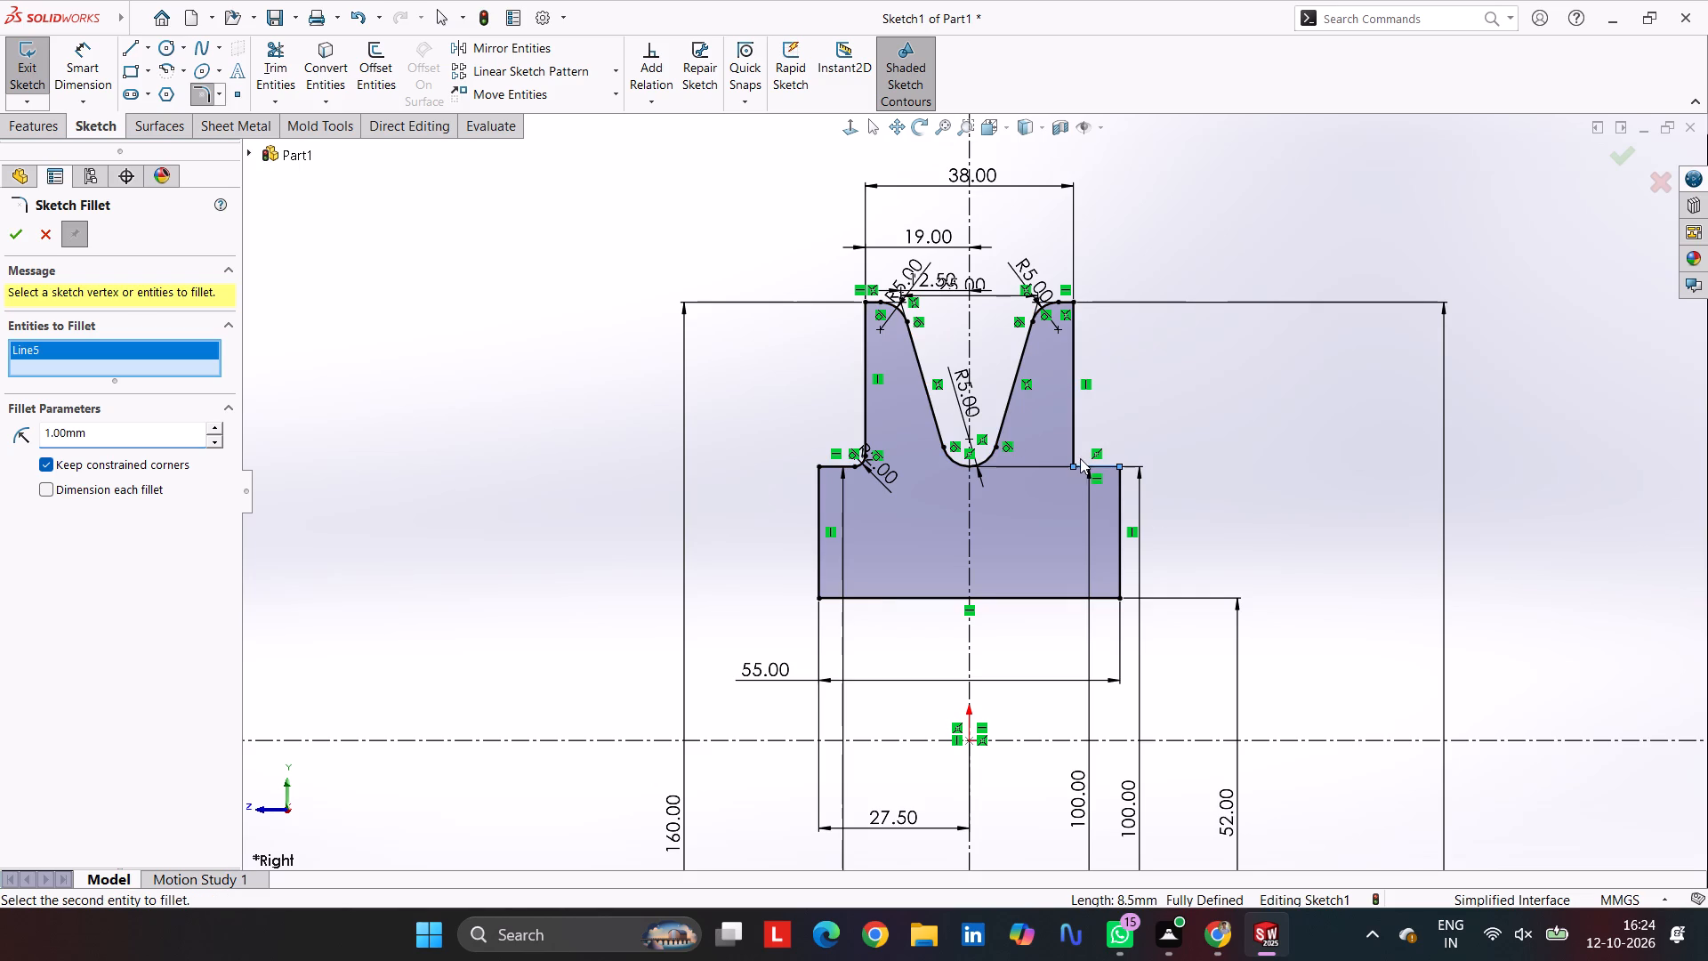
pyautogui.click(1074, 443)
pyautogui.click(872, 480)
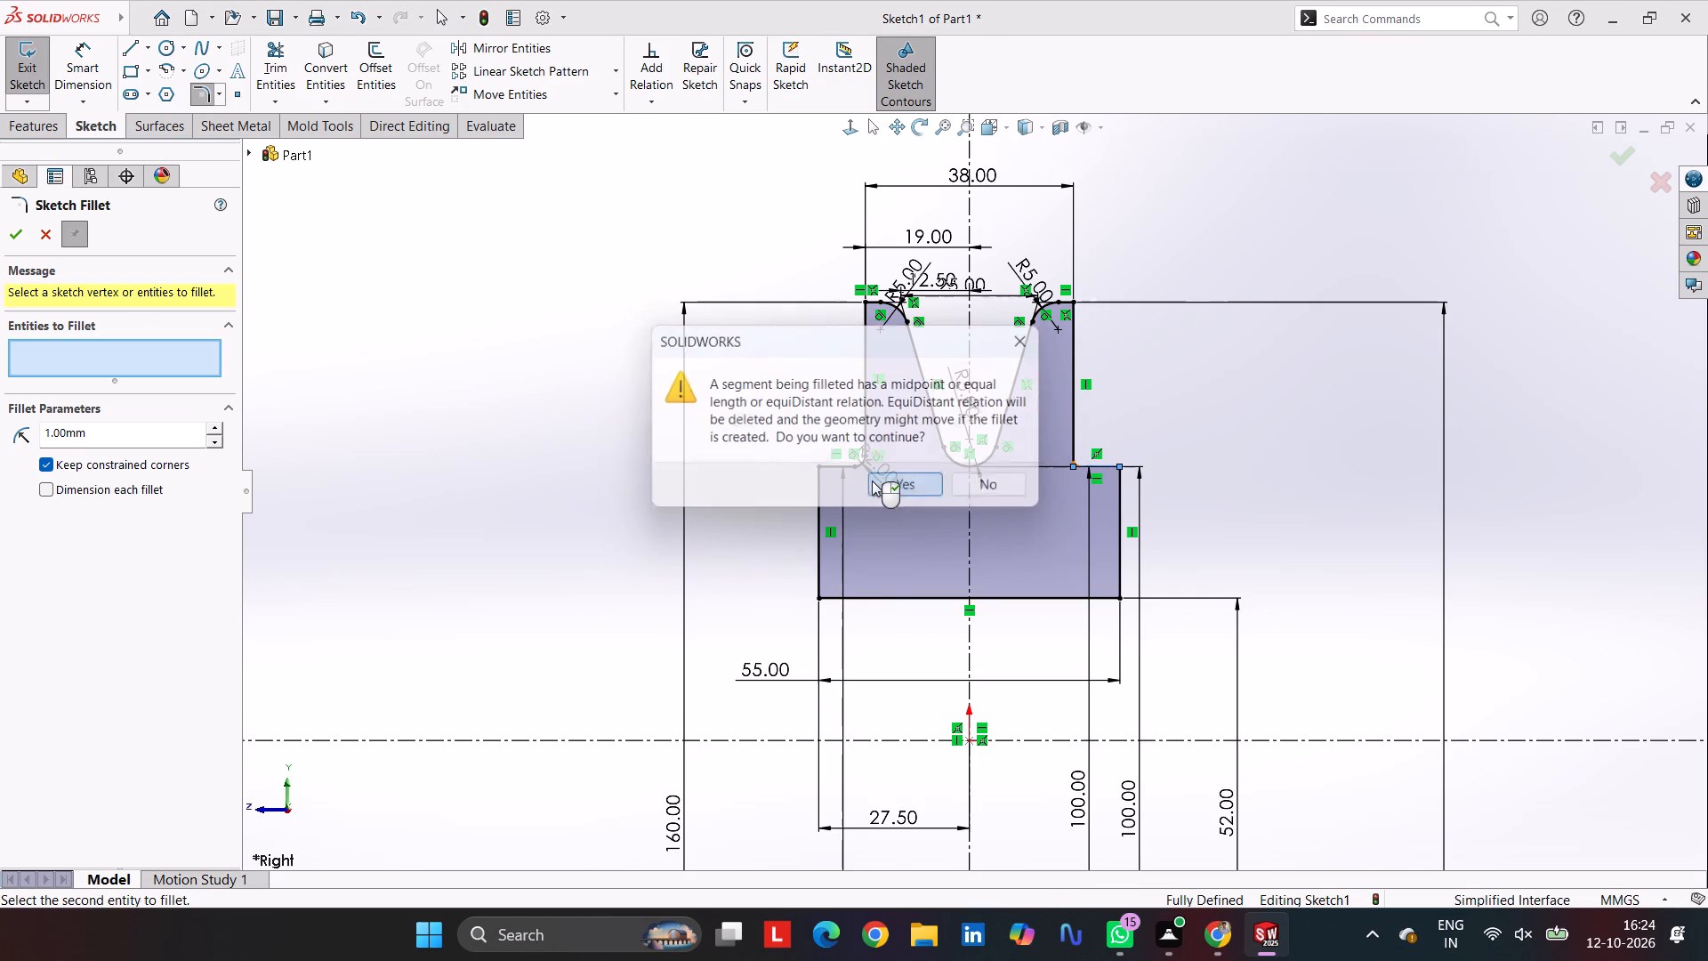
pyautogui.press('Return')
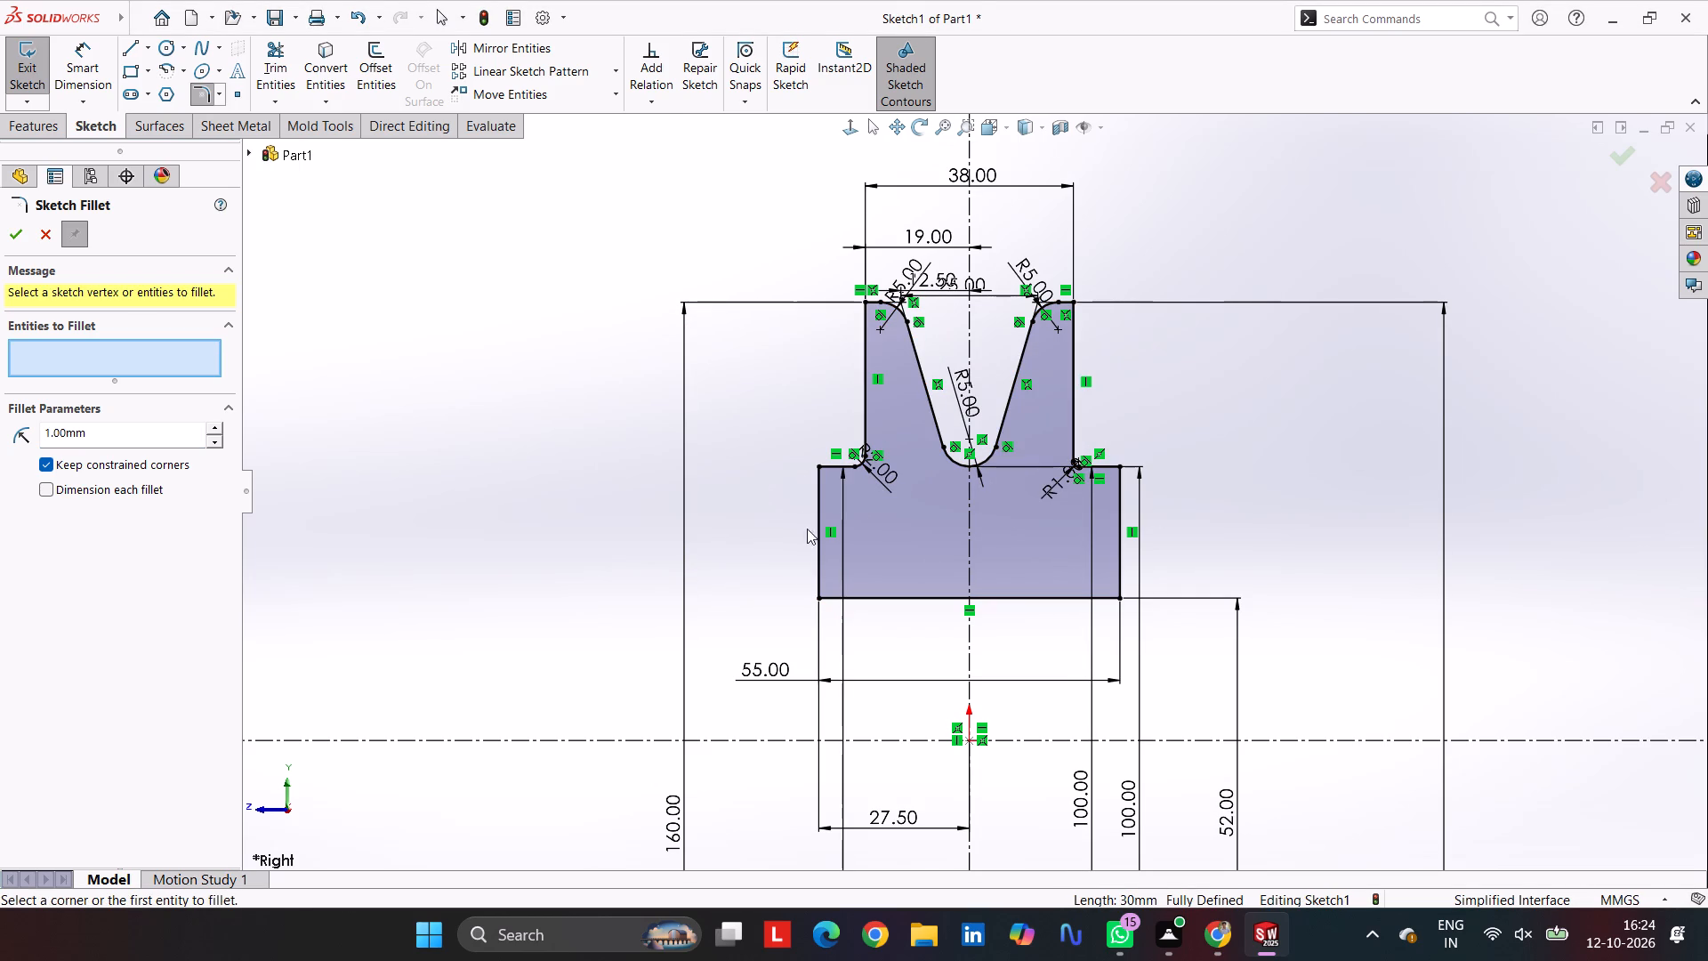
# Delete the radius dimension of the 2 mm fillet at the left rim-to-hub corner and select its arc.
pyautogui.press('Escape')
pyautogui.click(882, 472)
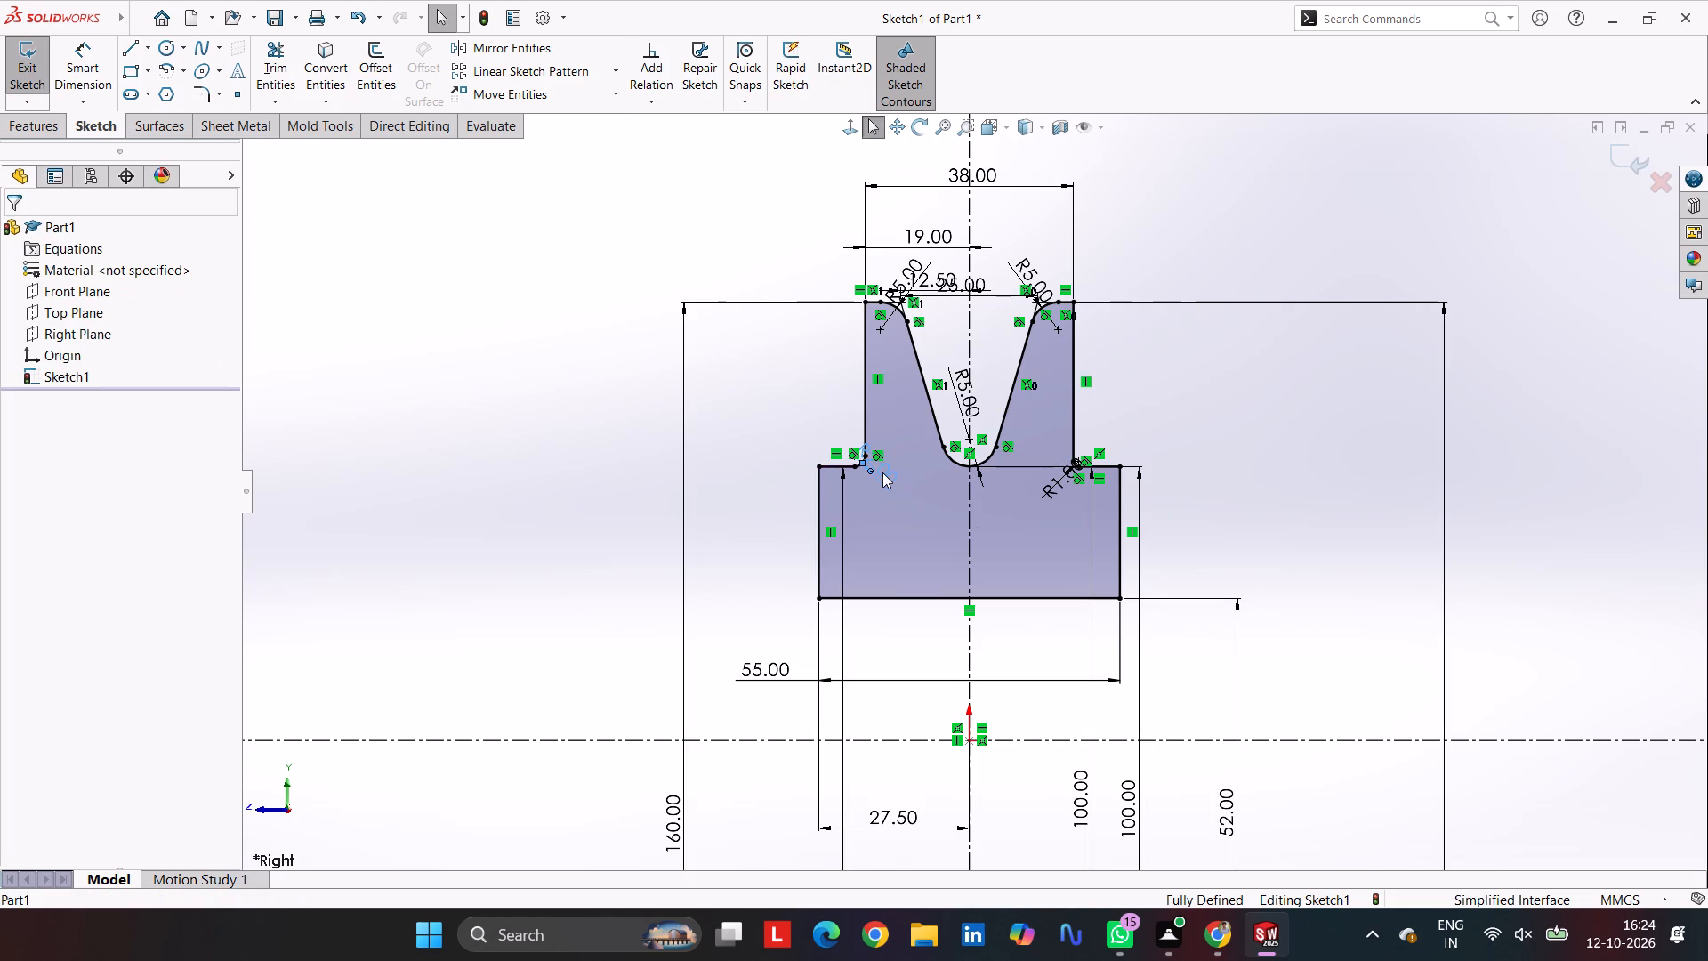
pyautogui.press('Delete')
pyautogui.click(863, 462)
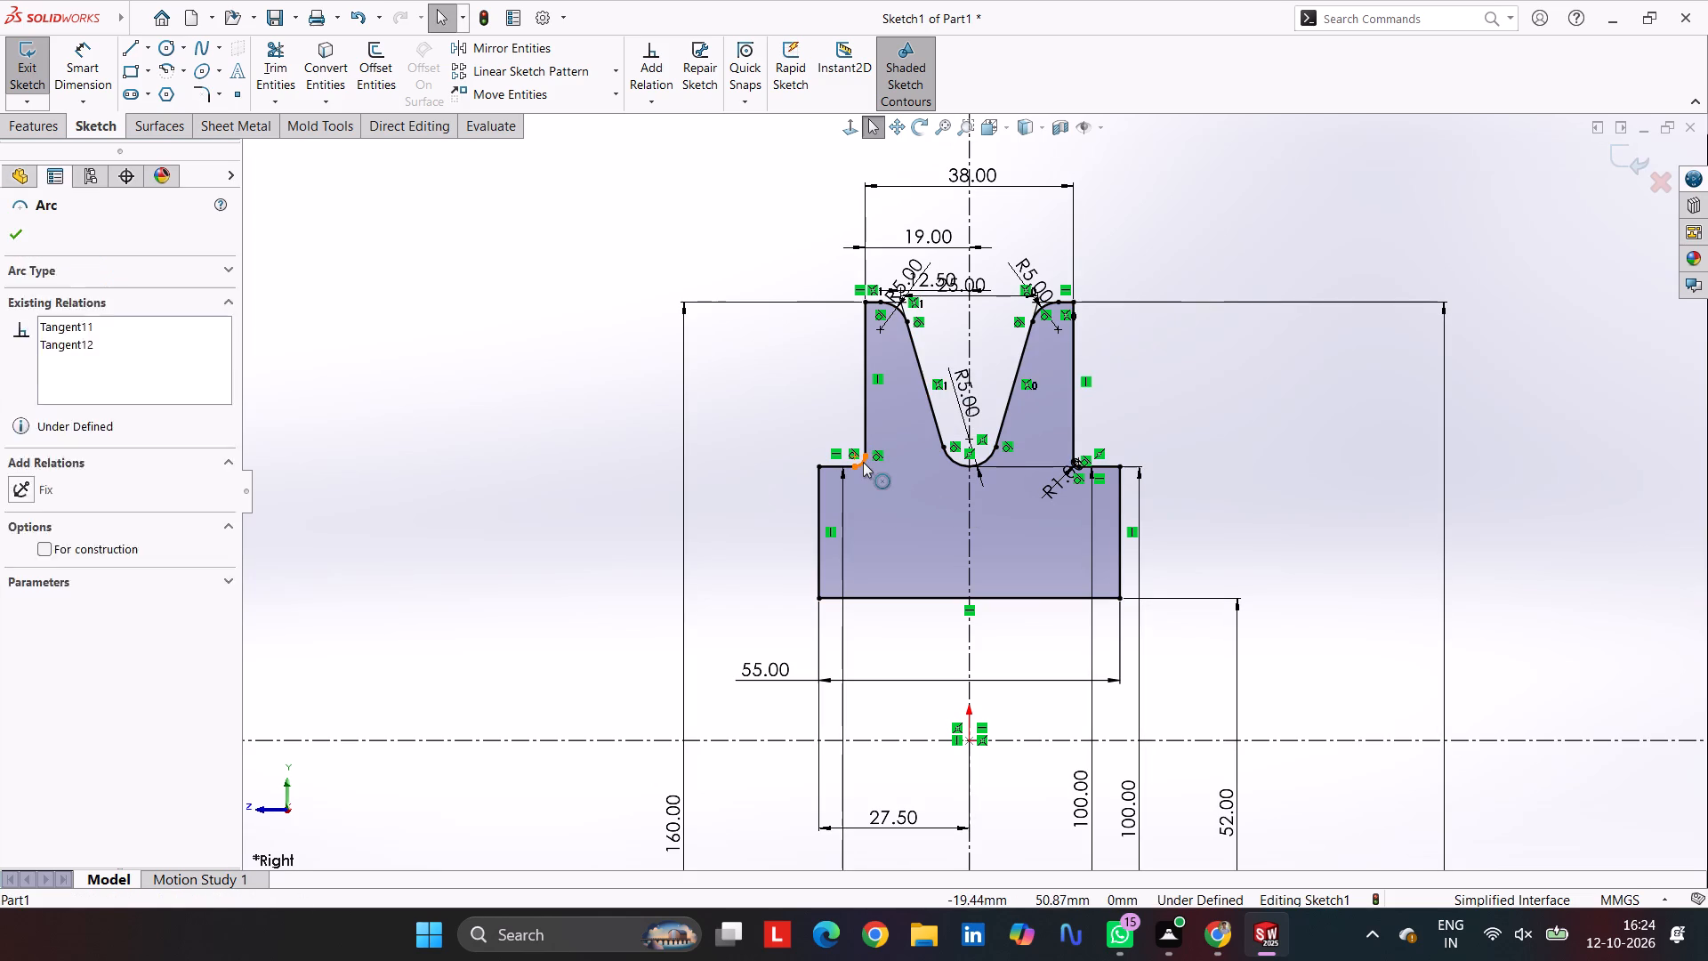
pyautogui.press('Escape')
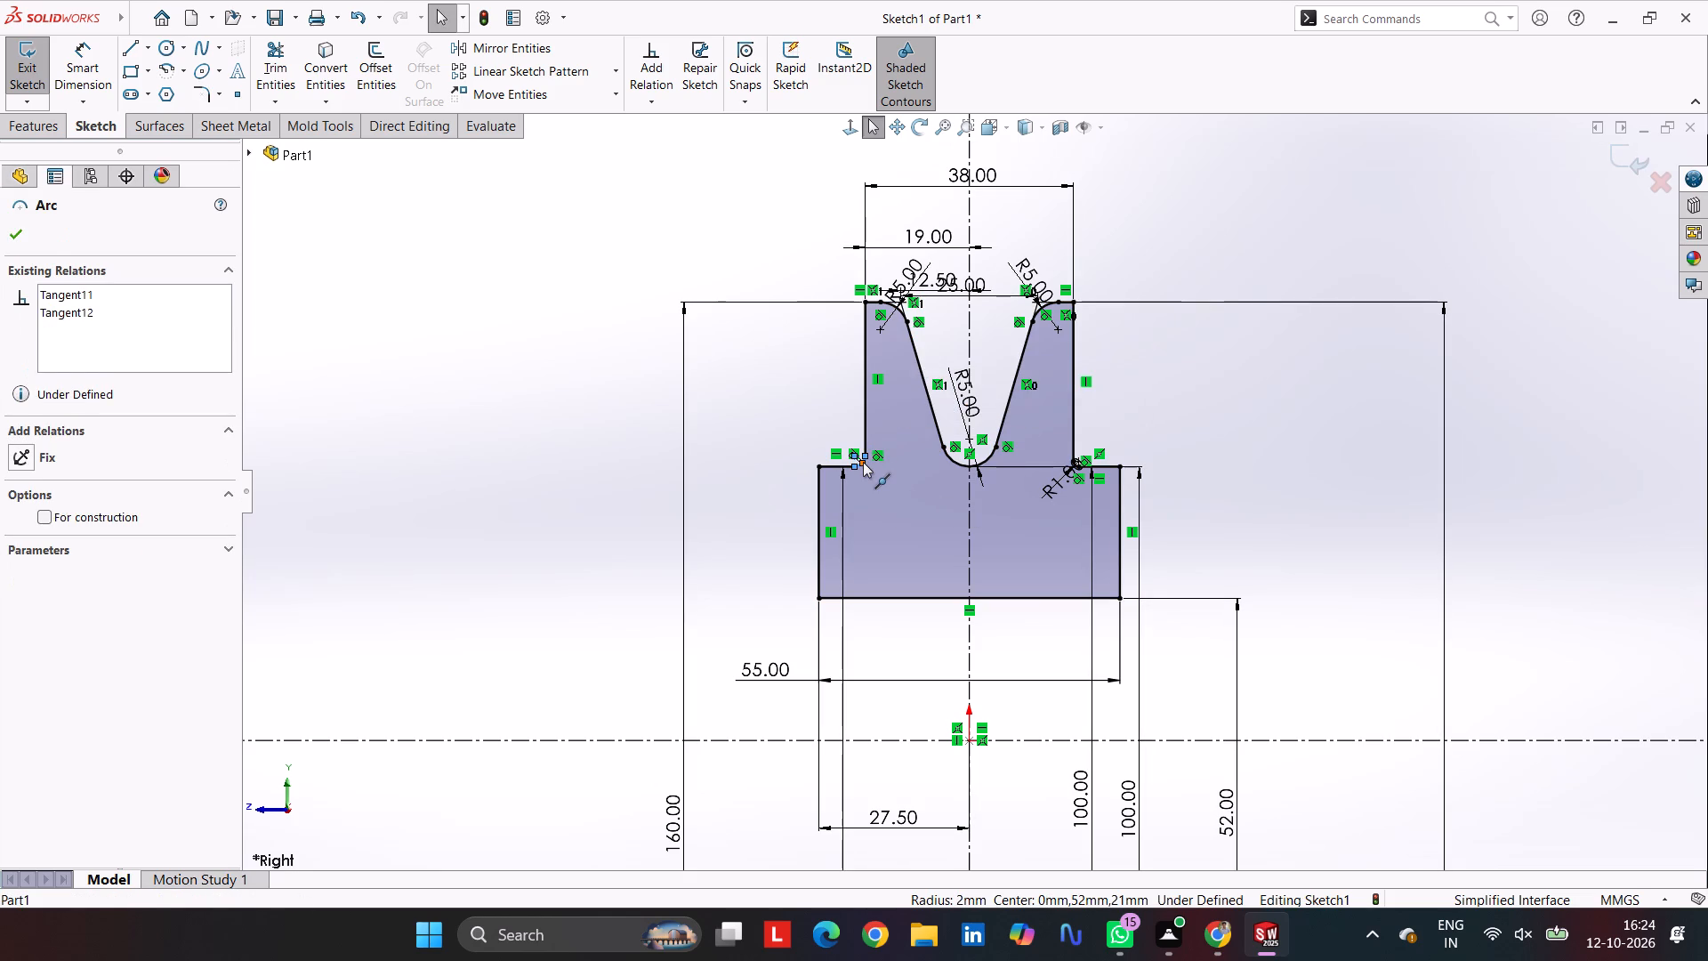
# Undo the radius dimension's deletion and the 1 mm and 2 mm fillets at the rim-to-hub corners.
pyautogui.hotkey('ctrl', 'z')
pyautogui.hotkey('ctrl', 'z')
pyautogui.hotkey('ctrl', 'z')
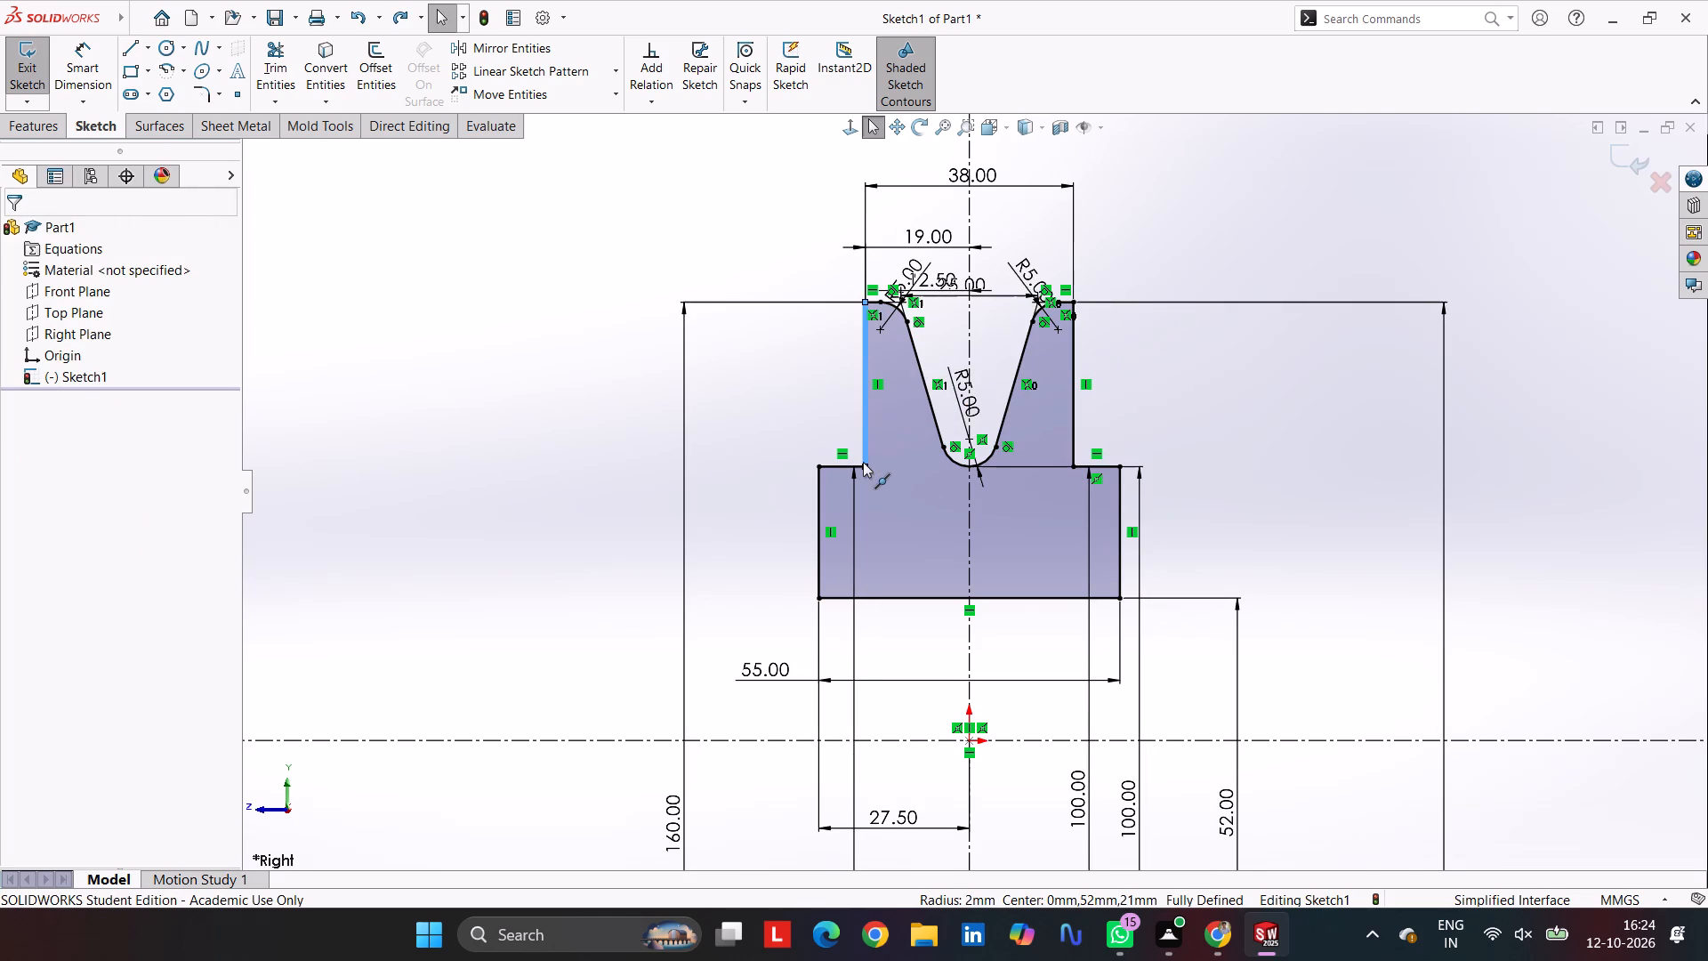
# Fillet both inner corners where the rim's vertical sides meet the hub's top edges with a 1 mm radius.
pyautogui.click(209, 100)
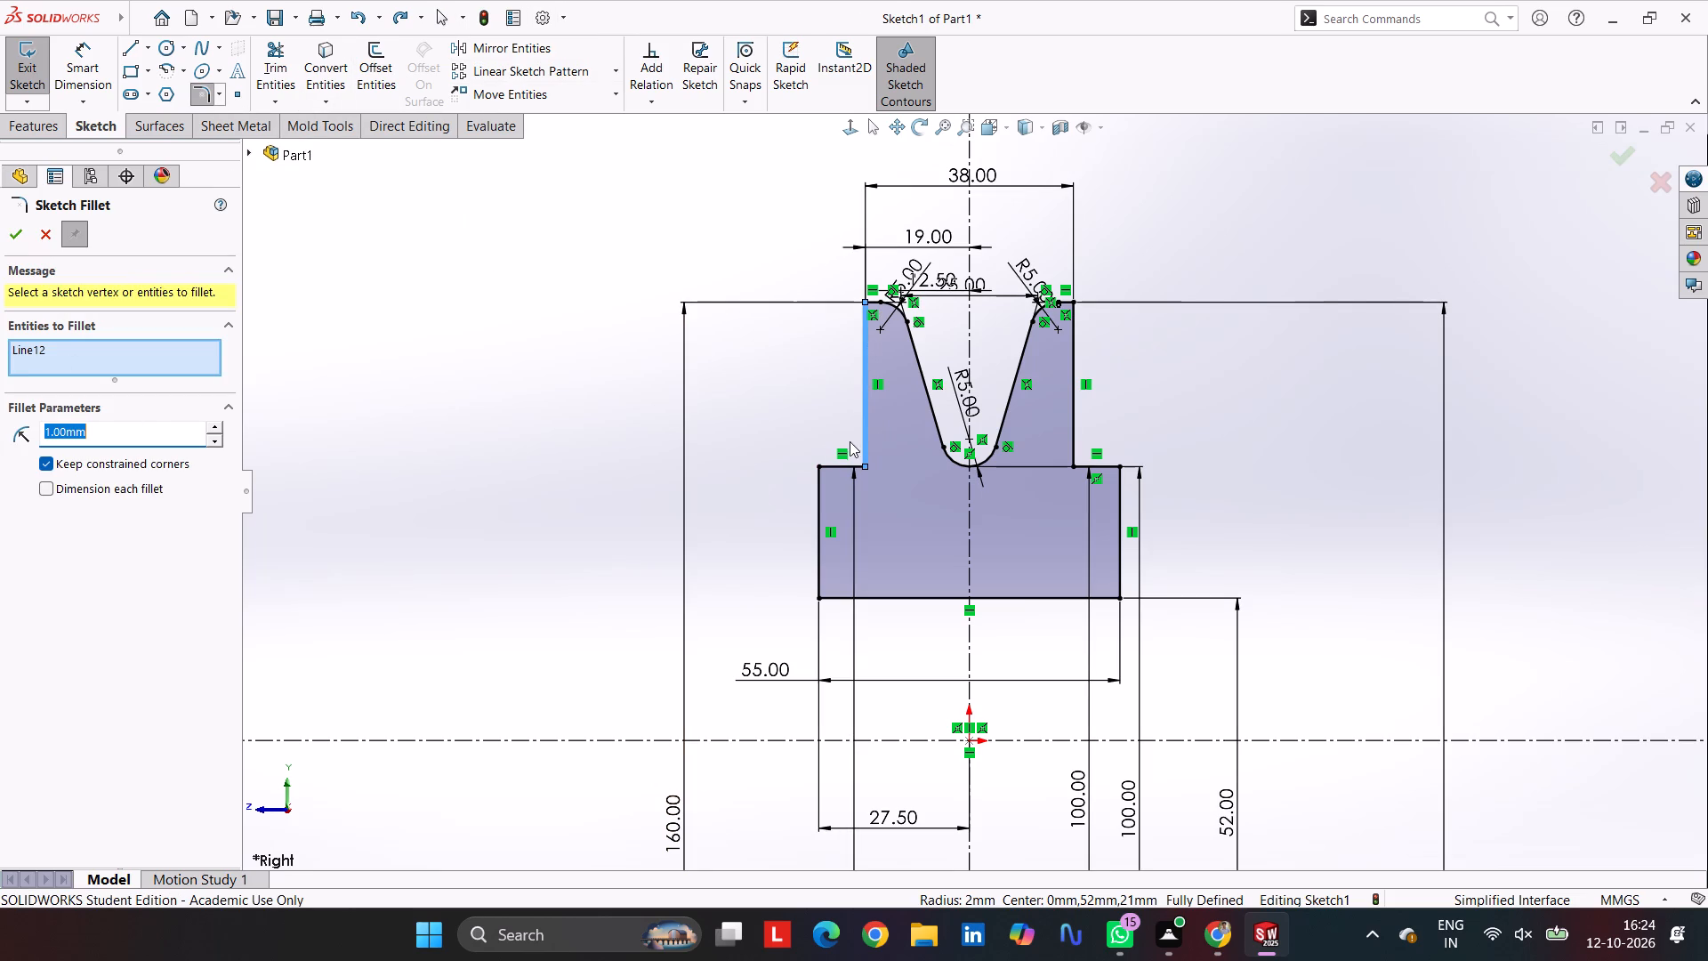
pyautogui.click(866, 447)
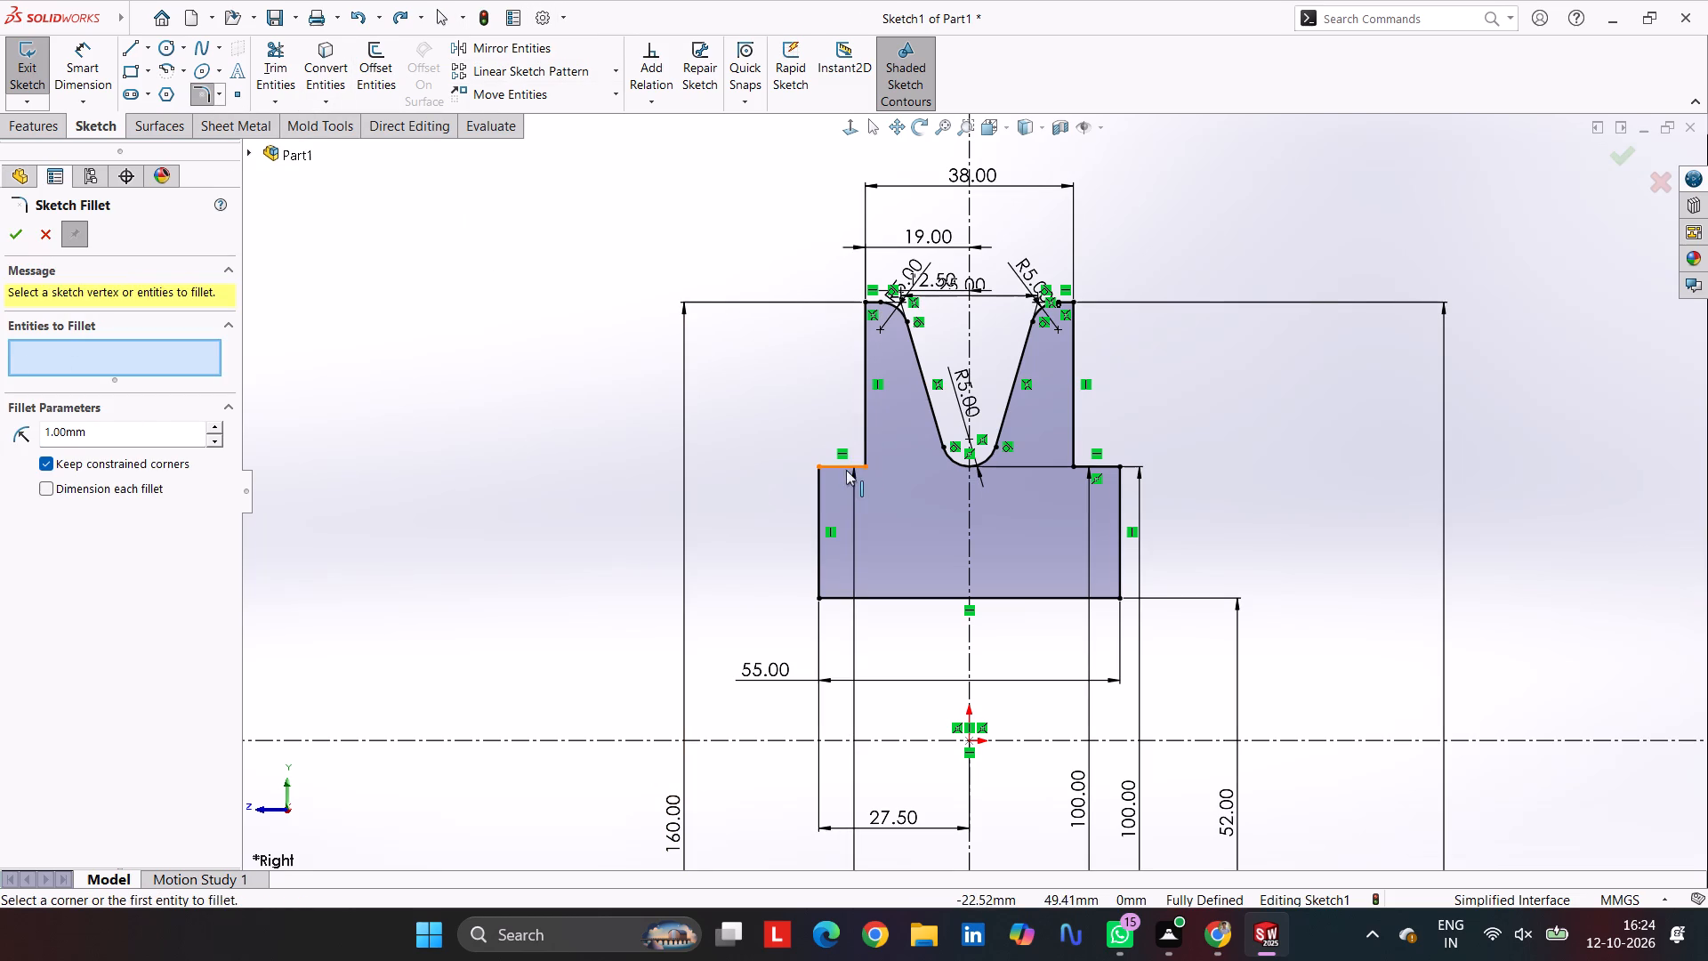
pyautogui.click(843, 464)
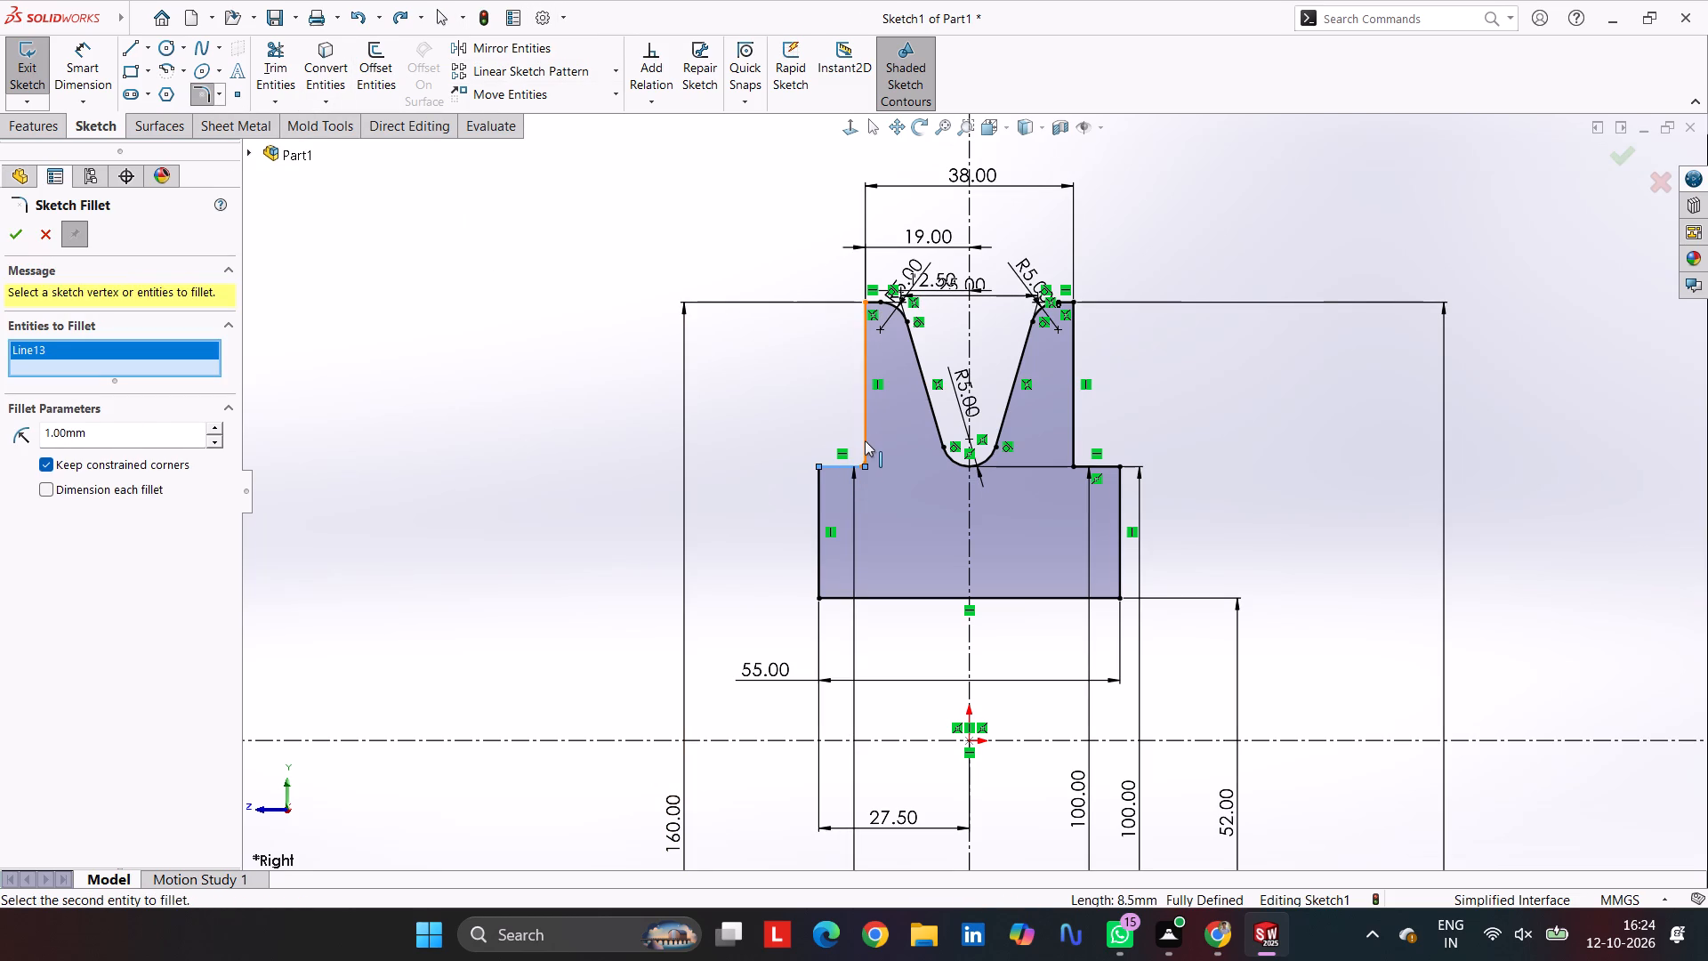
pyautogui.click(865, 440)
pyautogui.click(1074, 450)
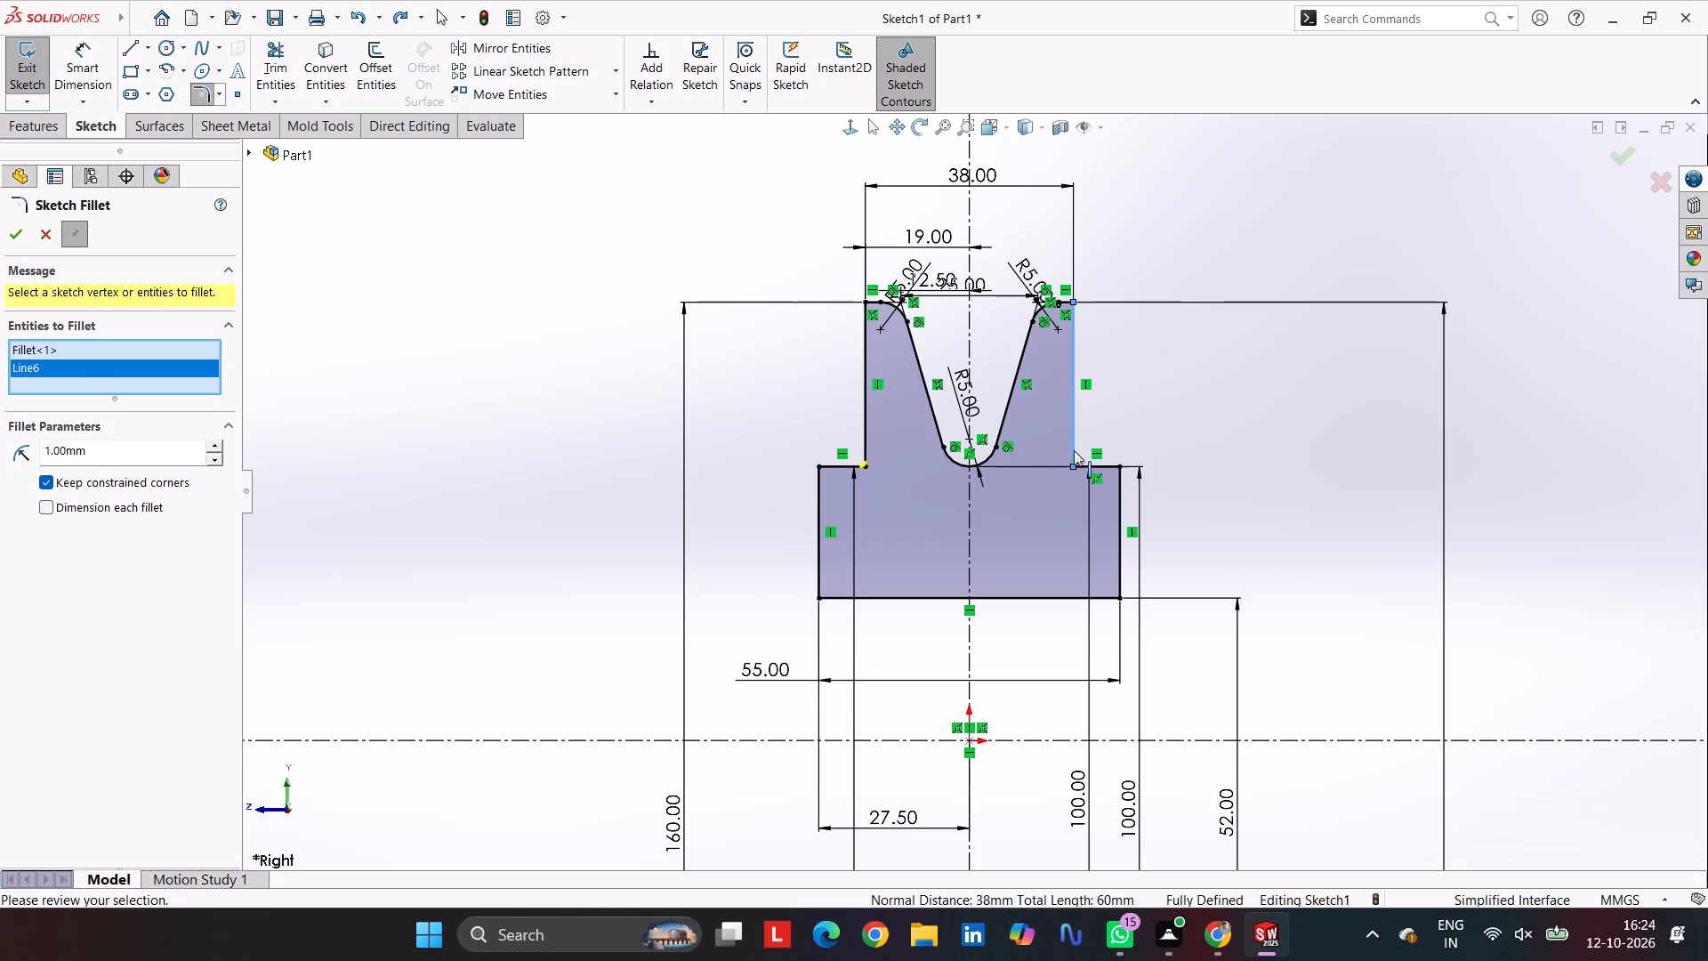
pyautogui.click(1085, 465)
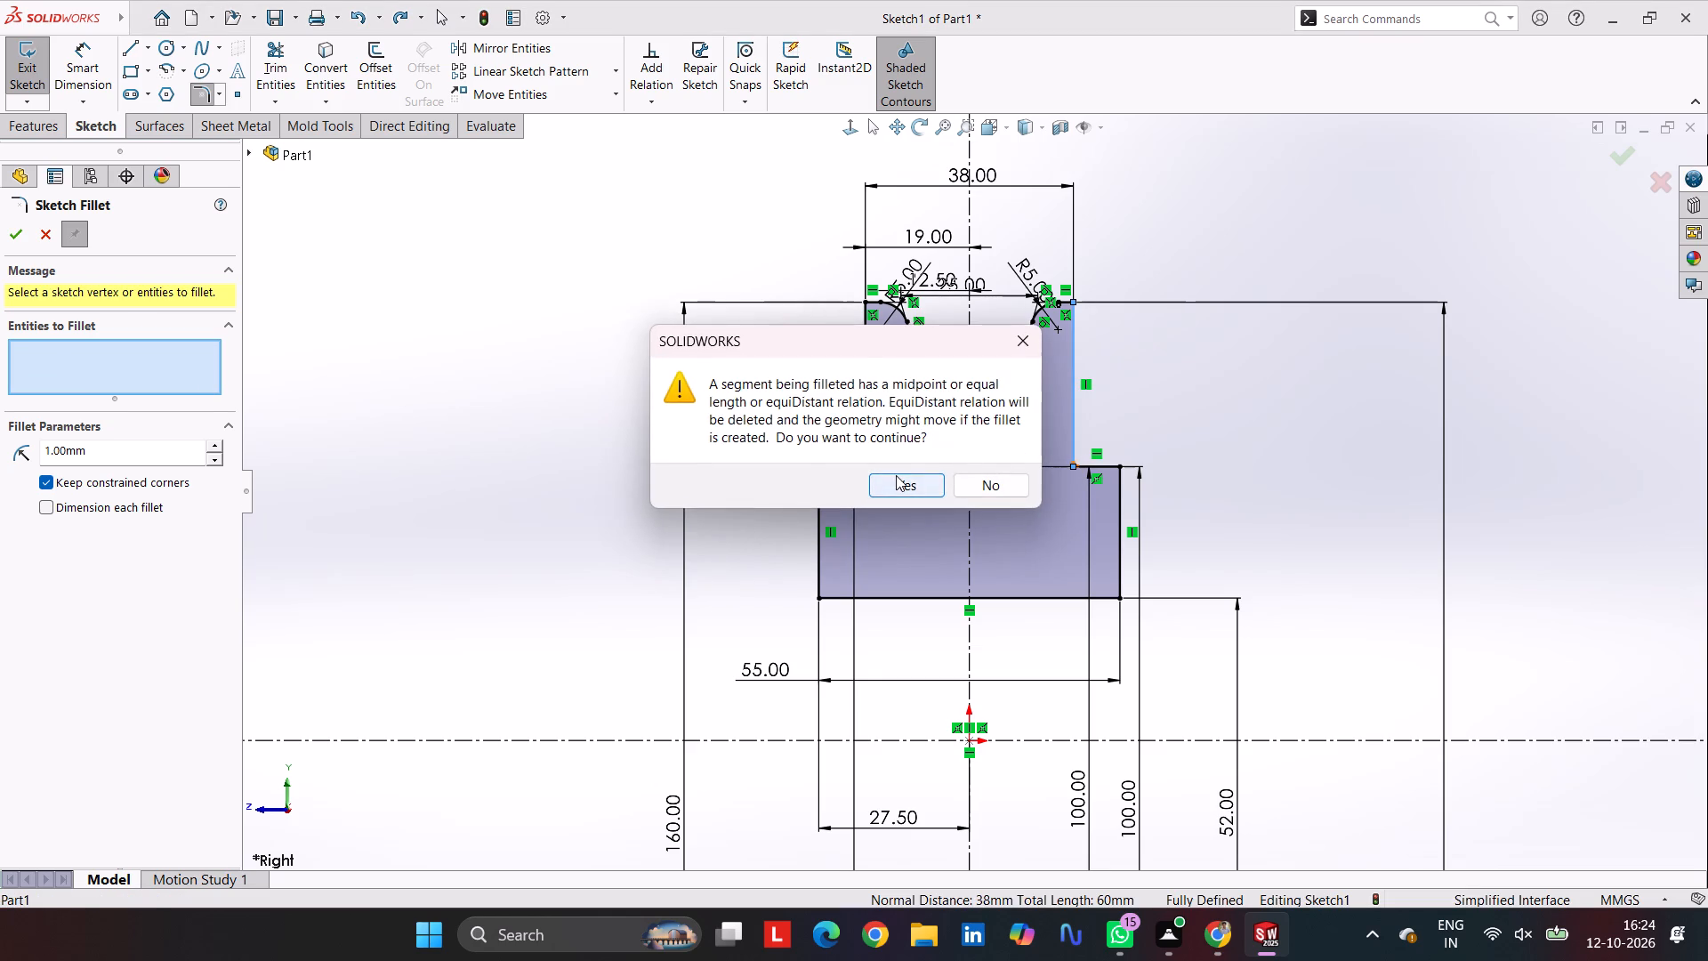
pyautogui.click(896, 475)
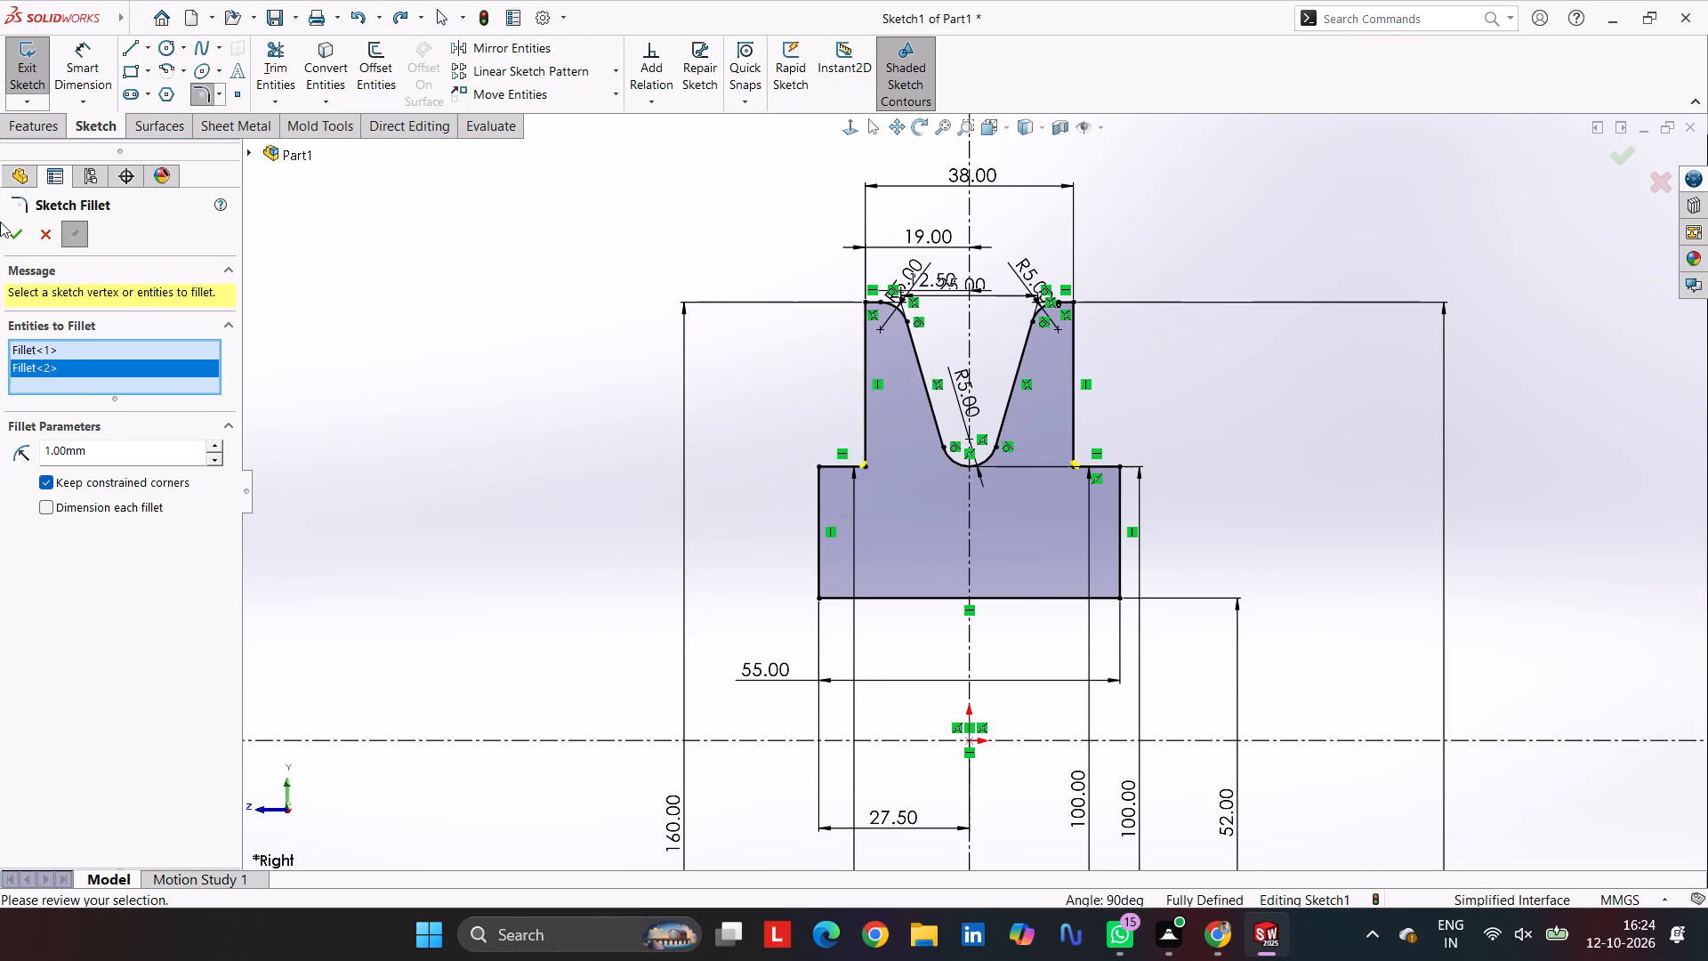
pyautogui.click(20, 238)
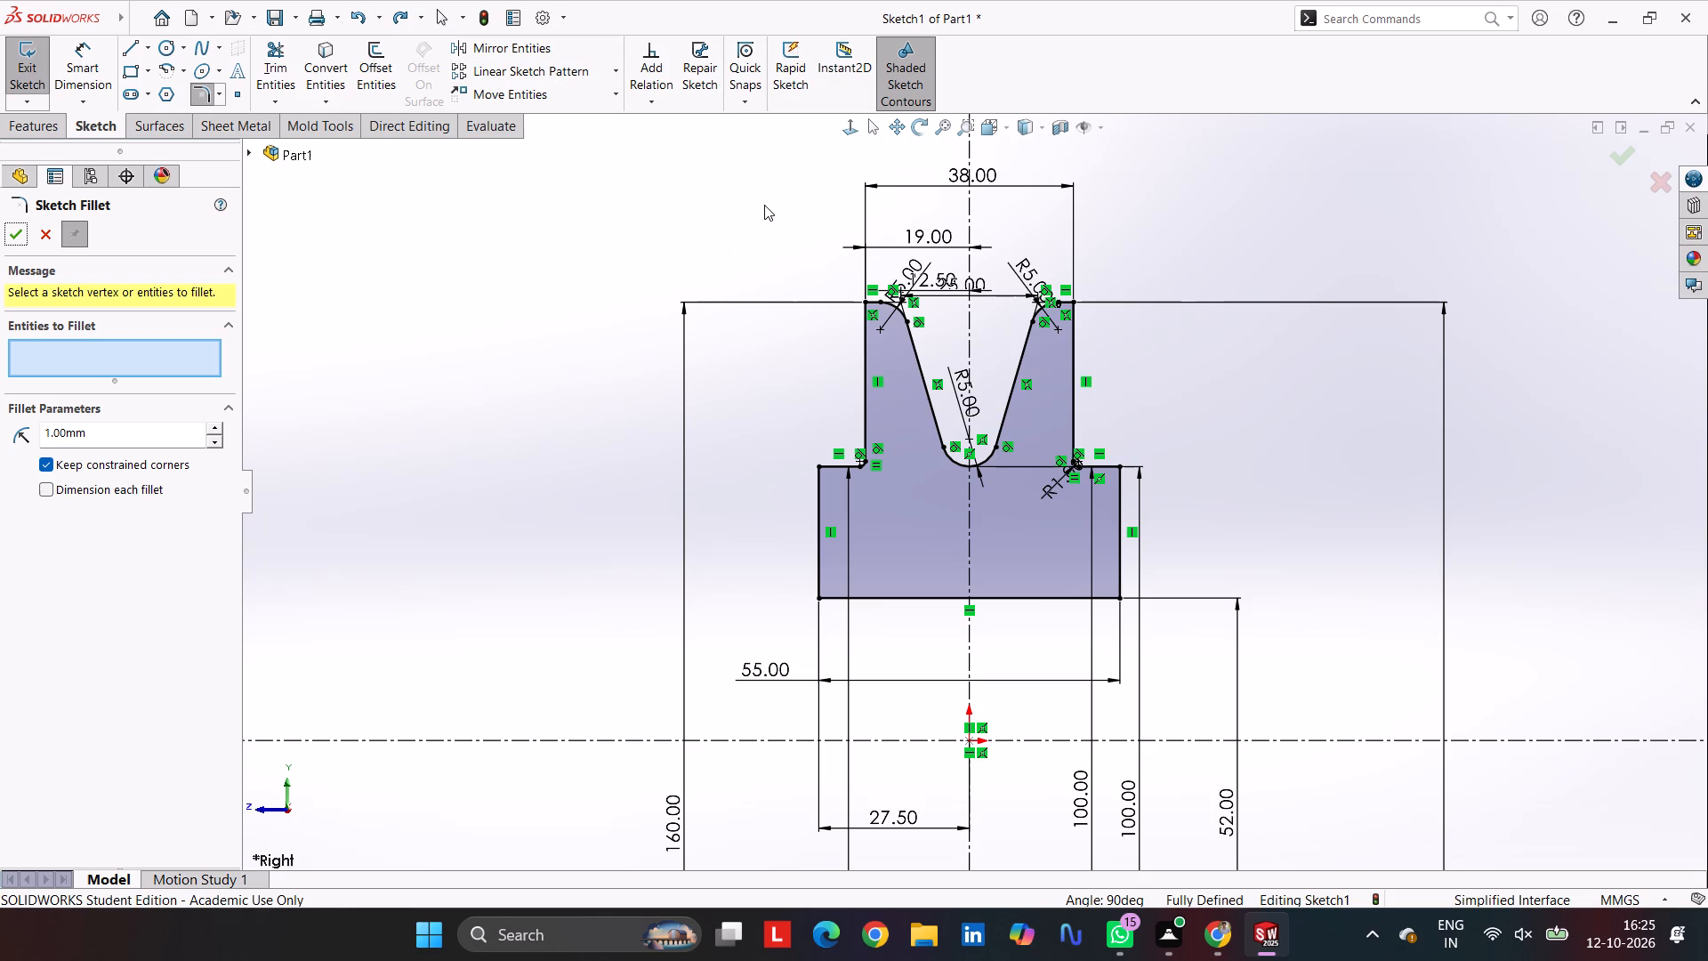
pyautogui.click(6, 238)
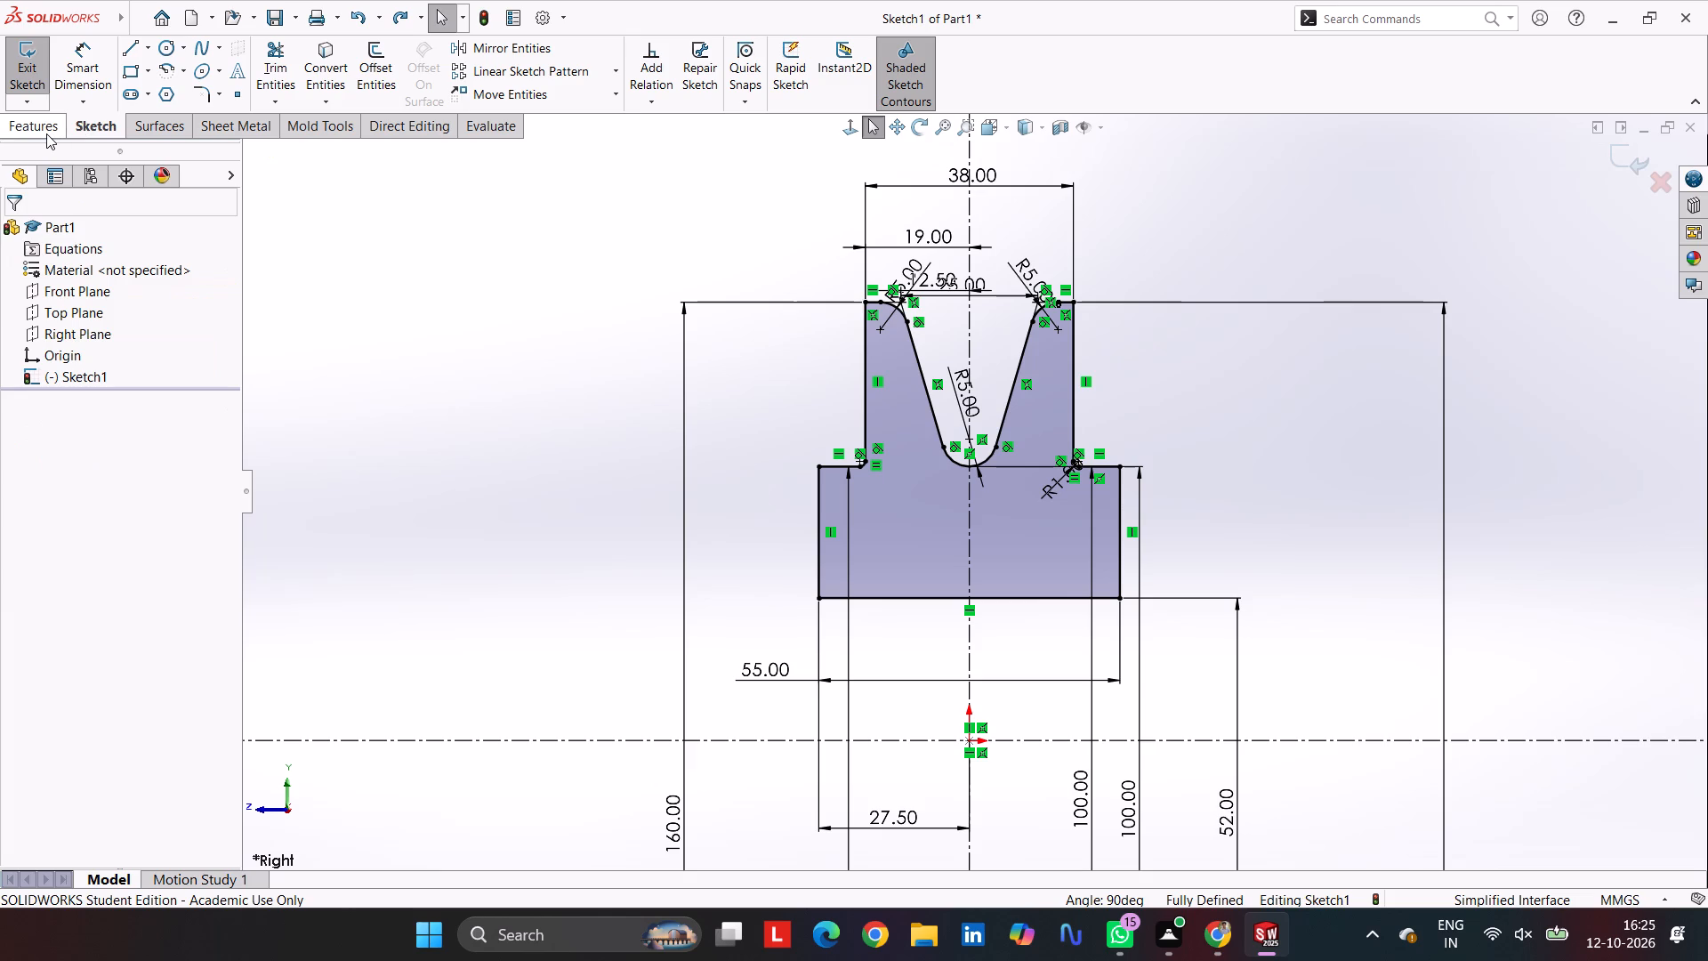
# Revolve the pulley profile 360 degrees about the horizontal centreline.
pyautogui.click(45, 133)
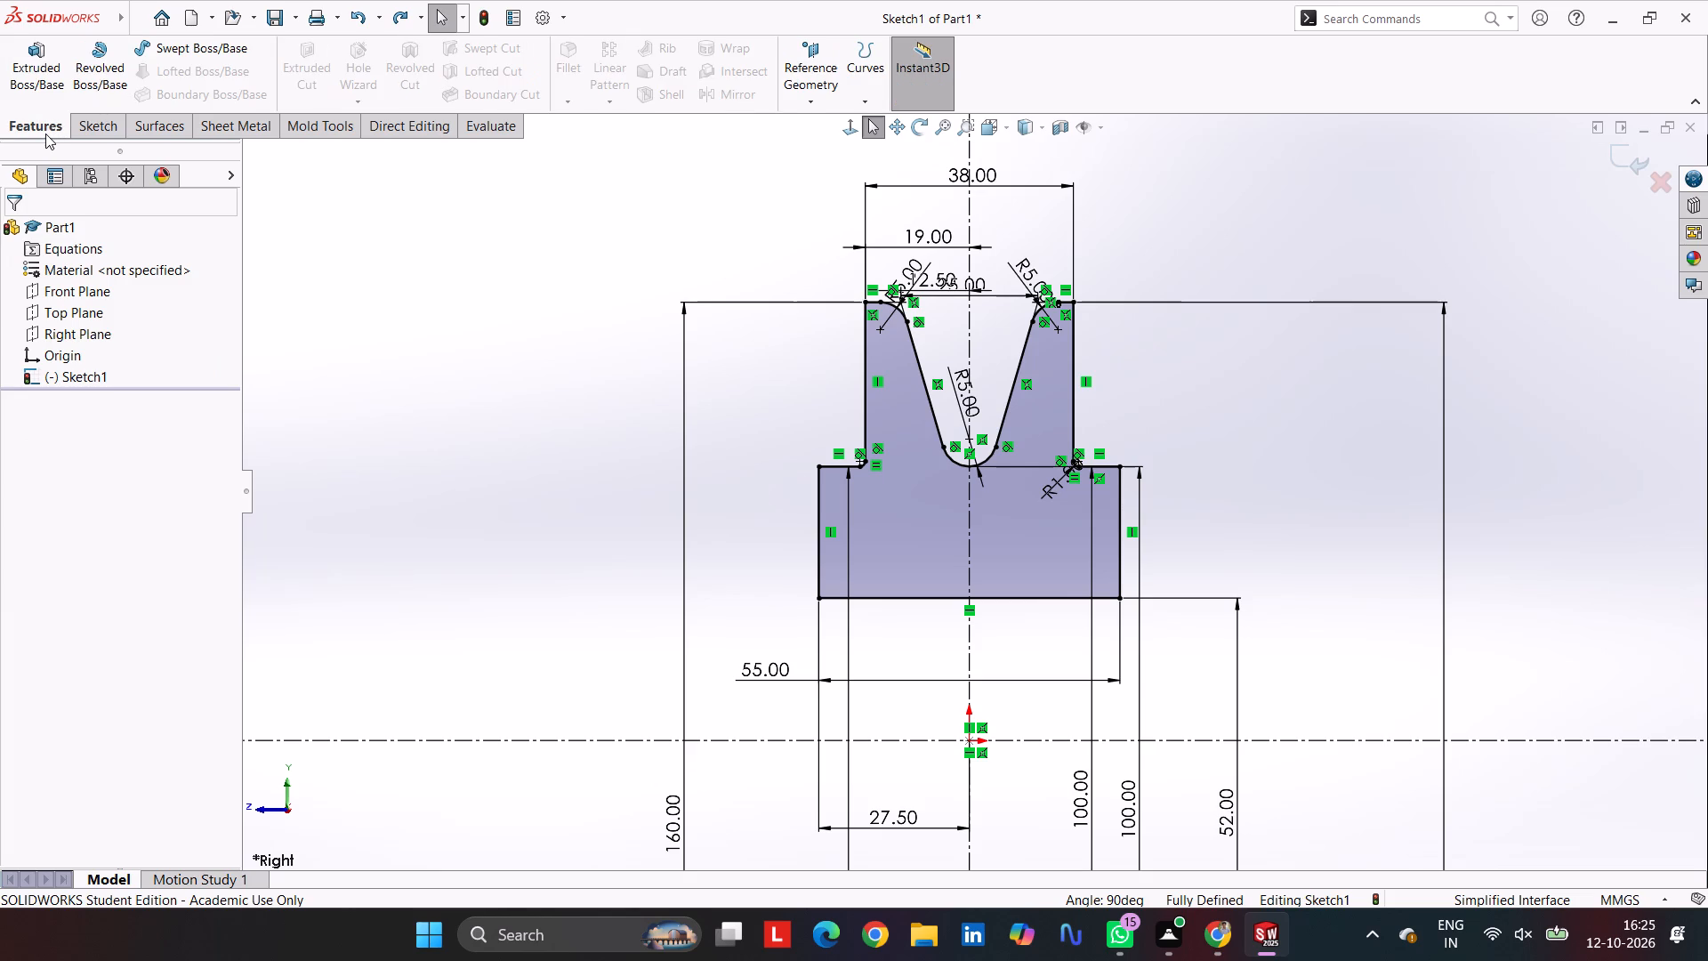
pyautogui.click(118, 64)
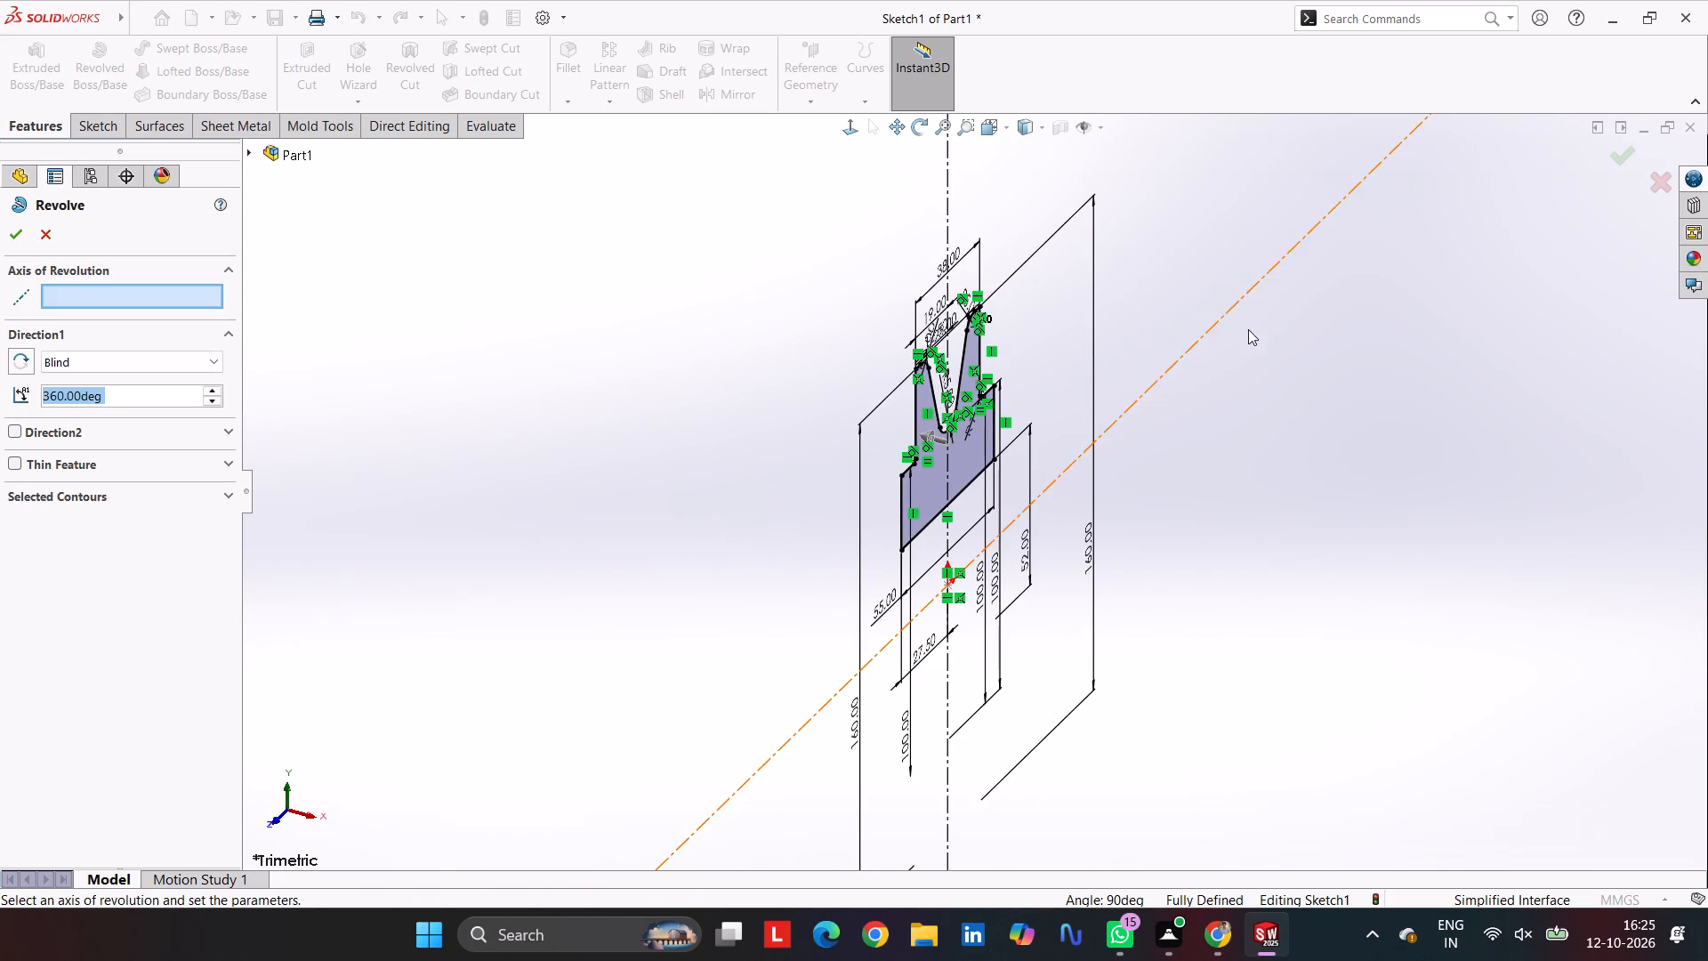
pyautogui.click(1182, 353)
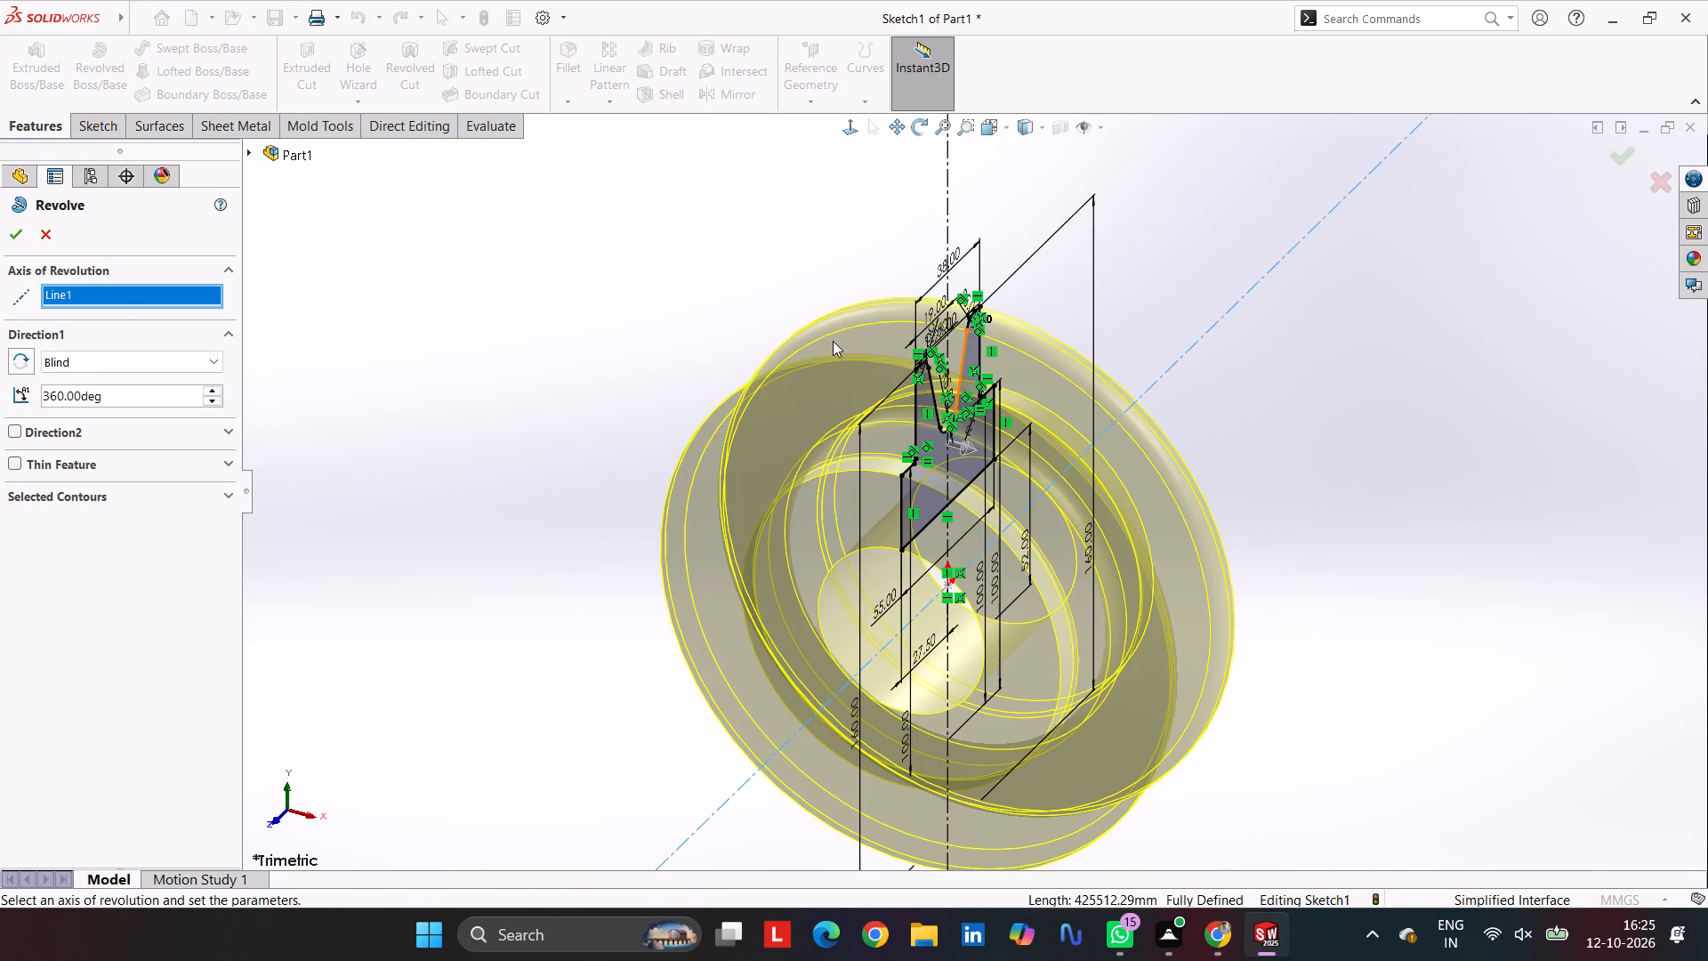
pyautogui.click(20, 238)
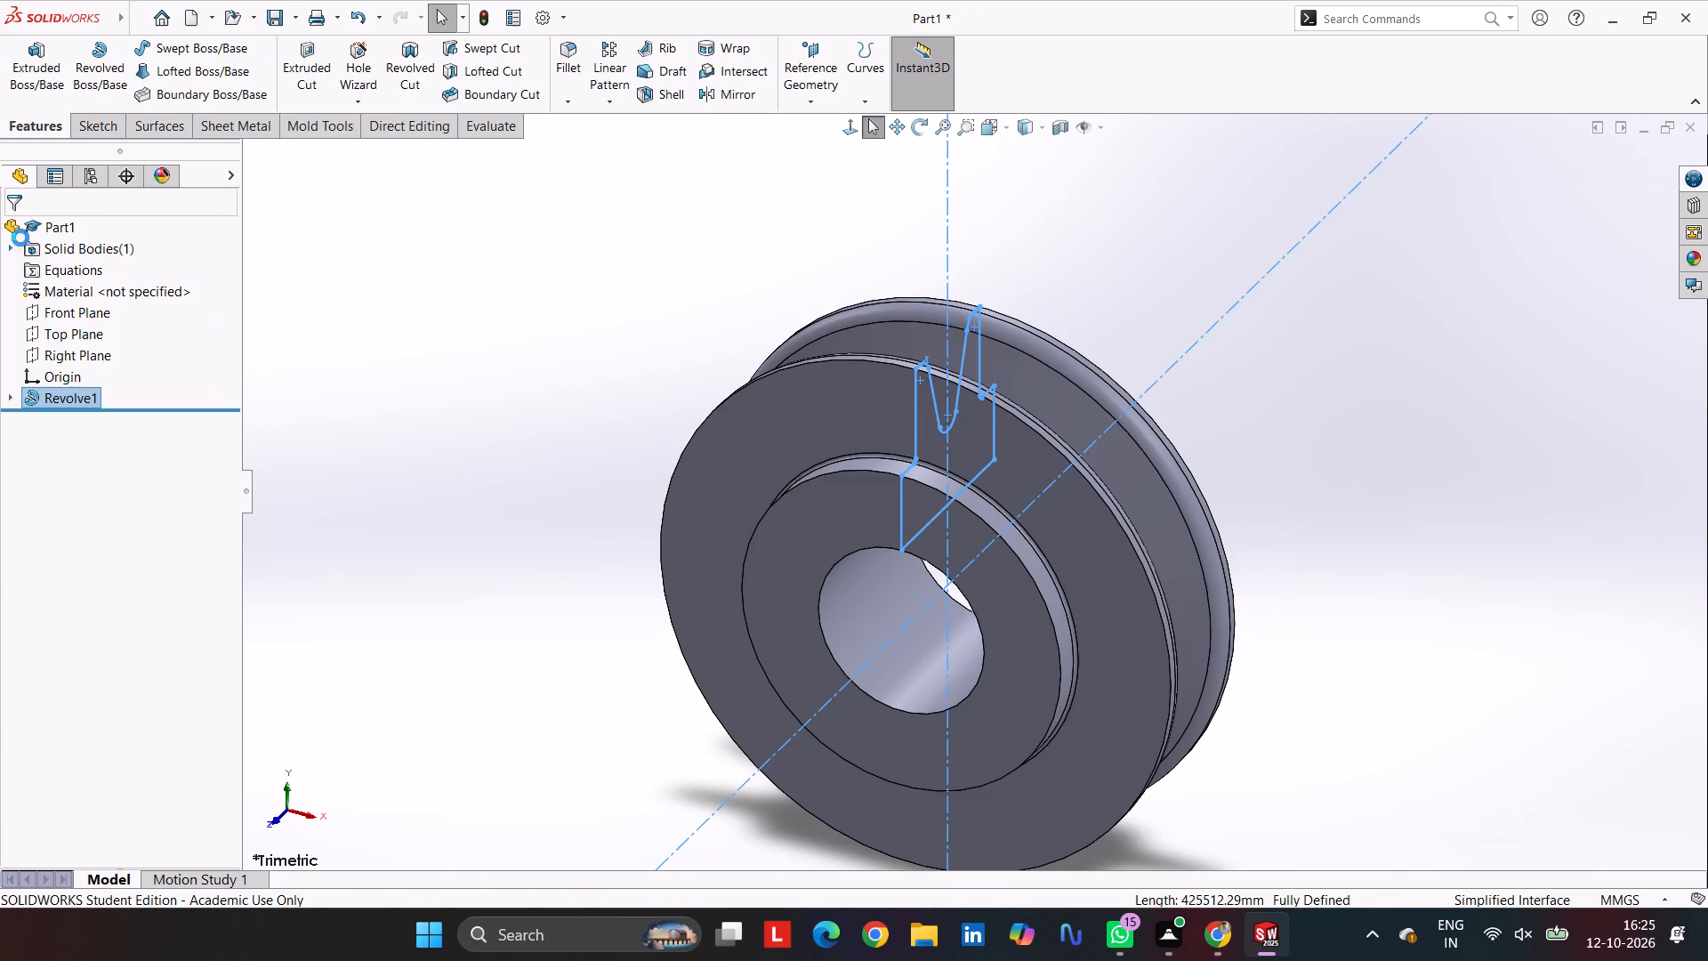
pyautogui.click(658, 340)
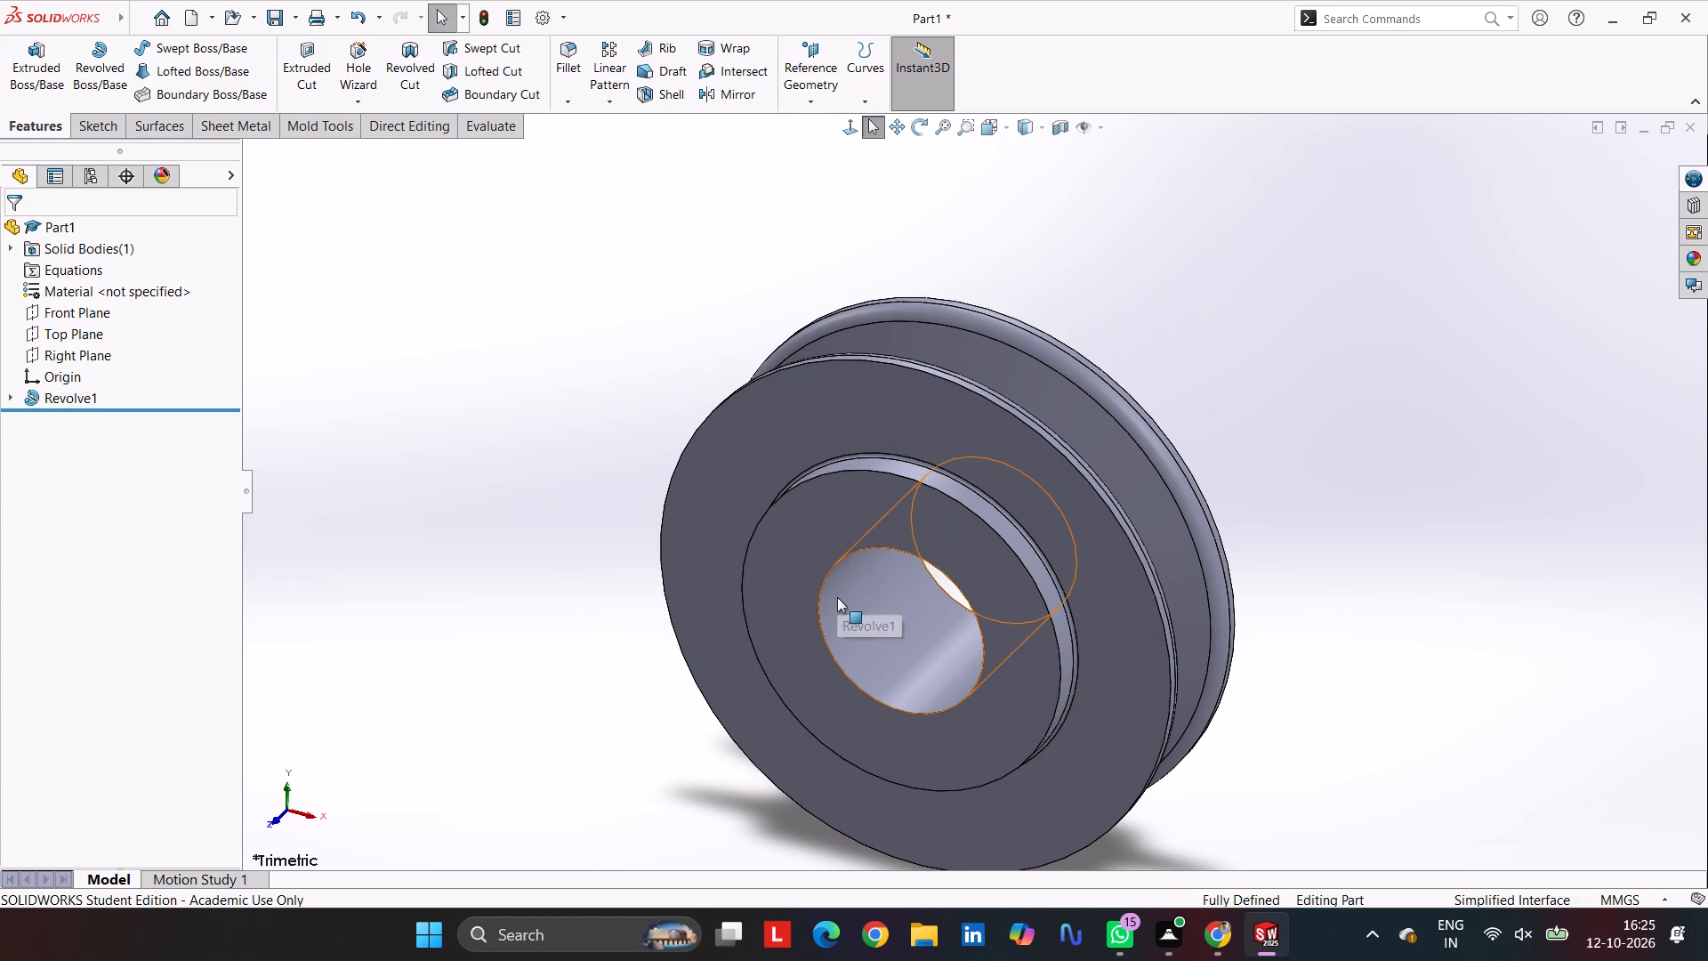
# Chamfer the bore edge on the hub's front face by 2 mm at 45 degrees.
pyautogui.click(817, 616)
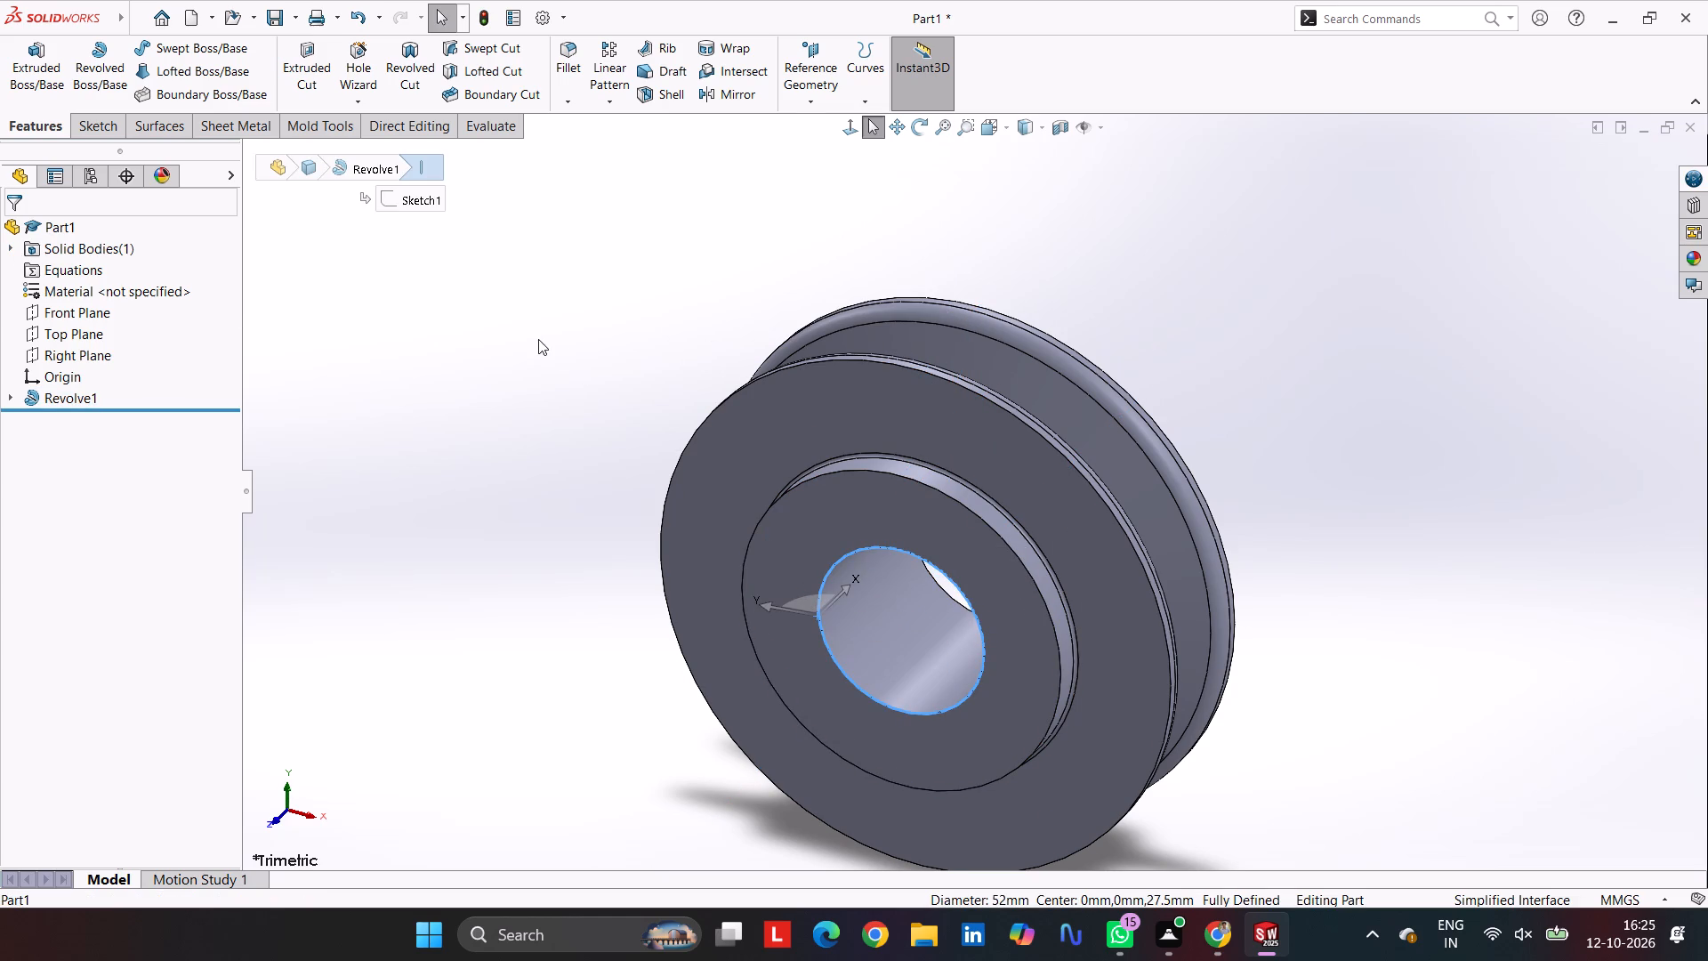
pyautogui.click(567, 99)
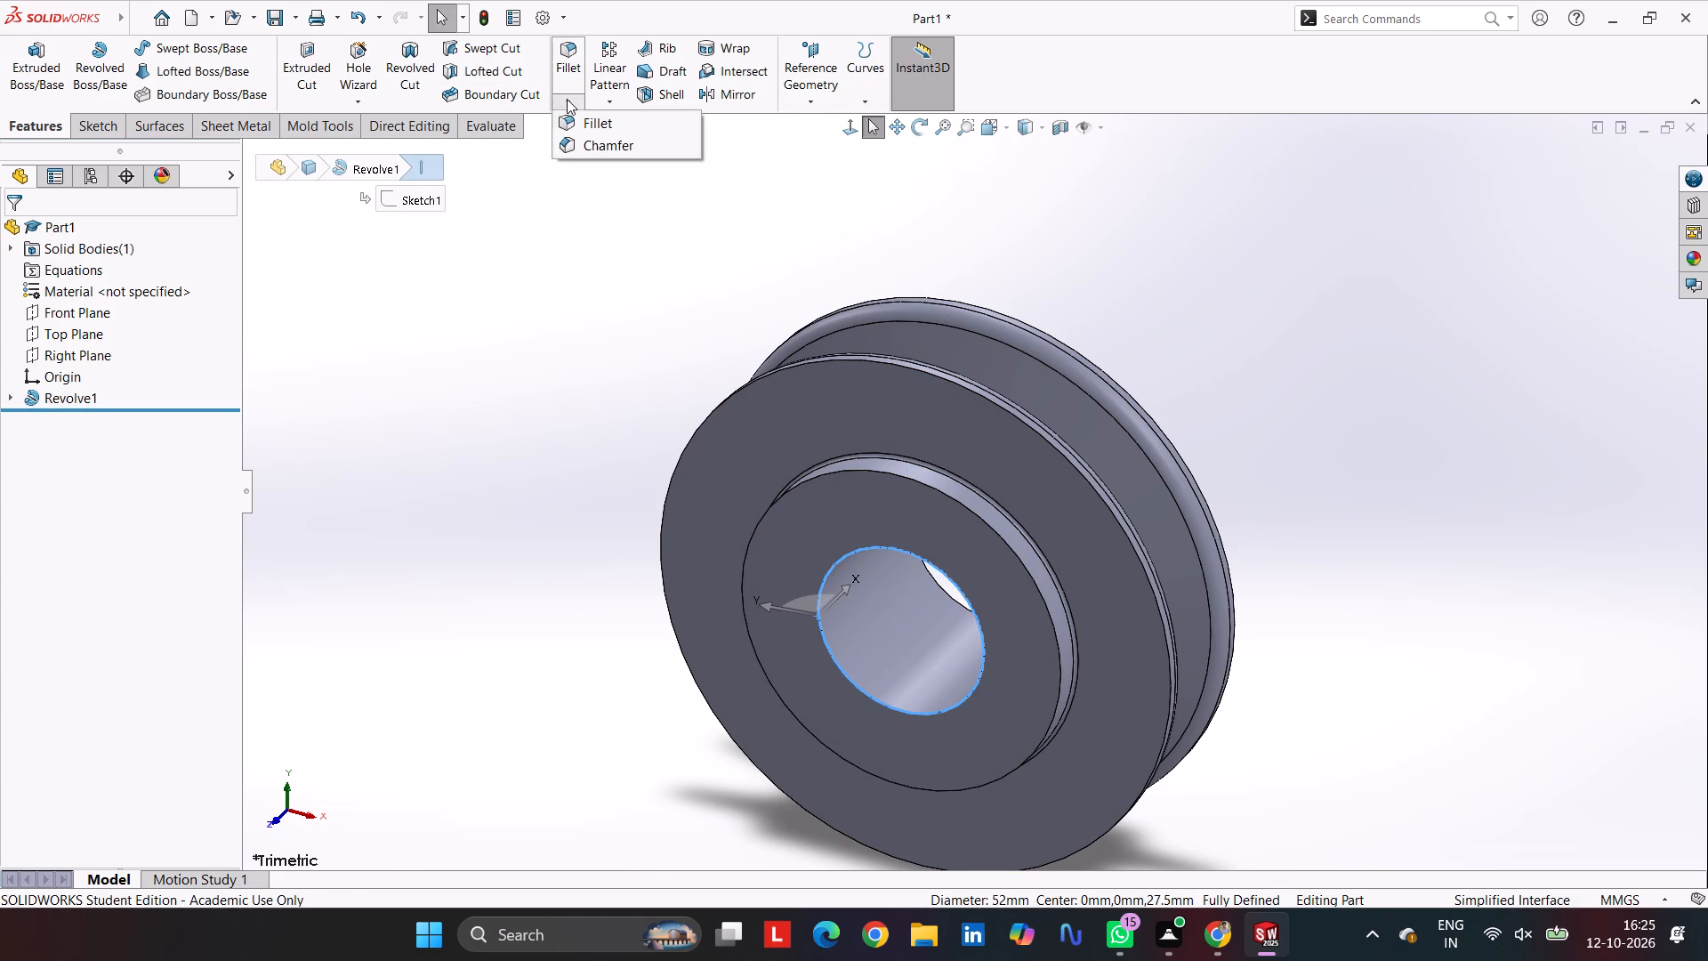
pyautogui.click(569, 155)
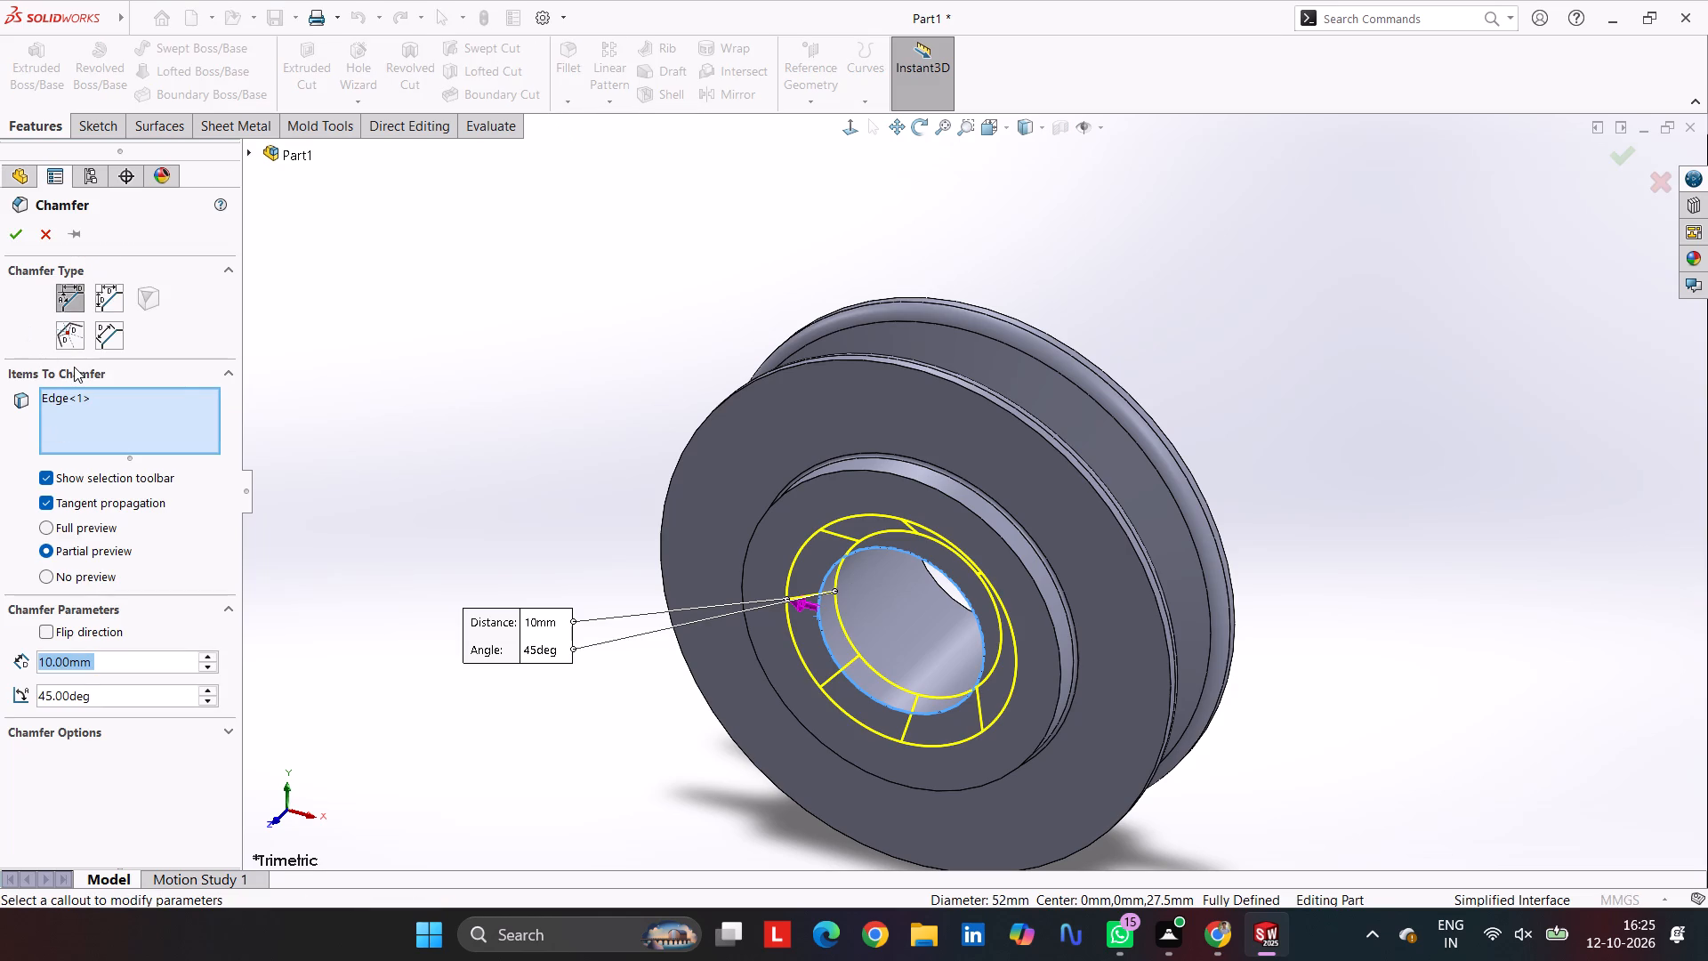
pyautogui.press('2')
pyautogui.press('Return')
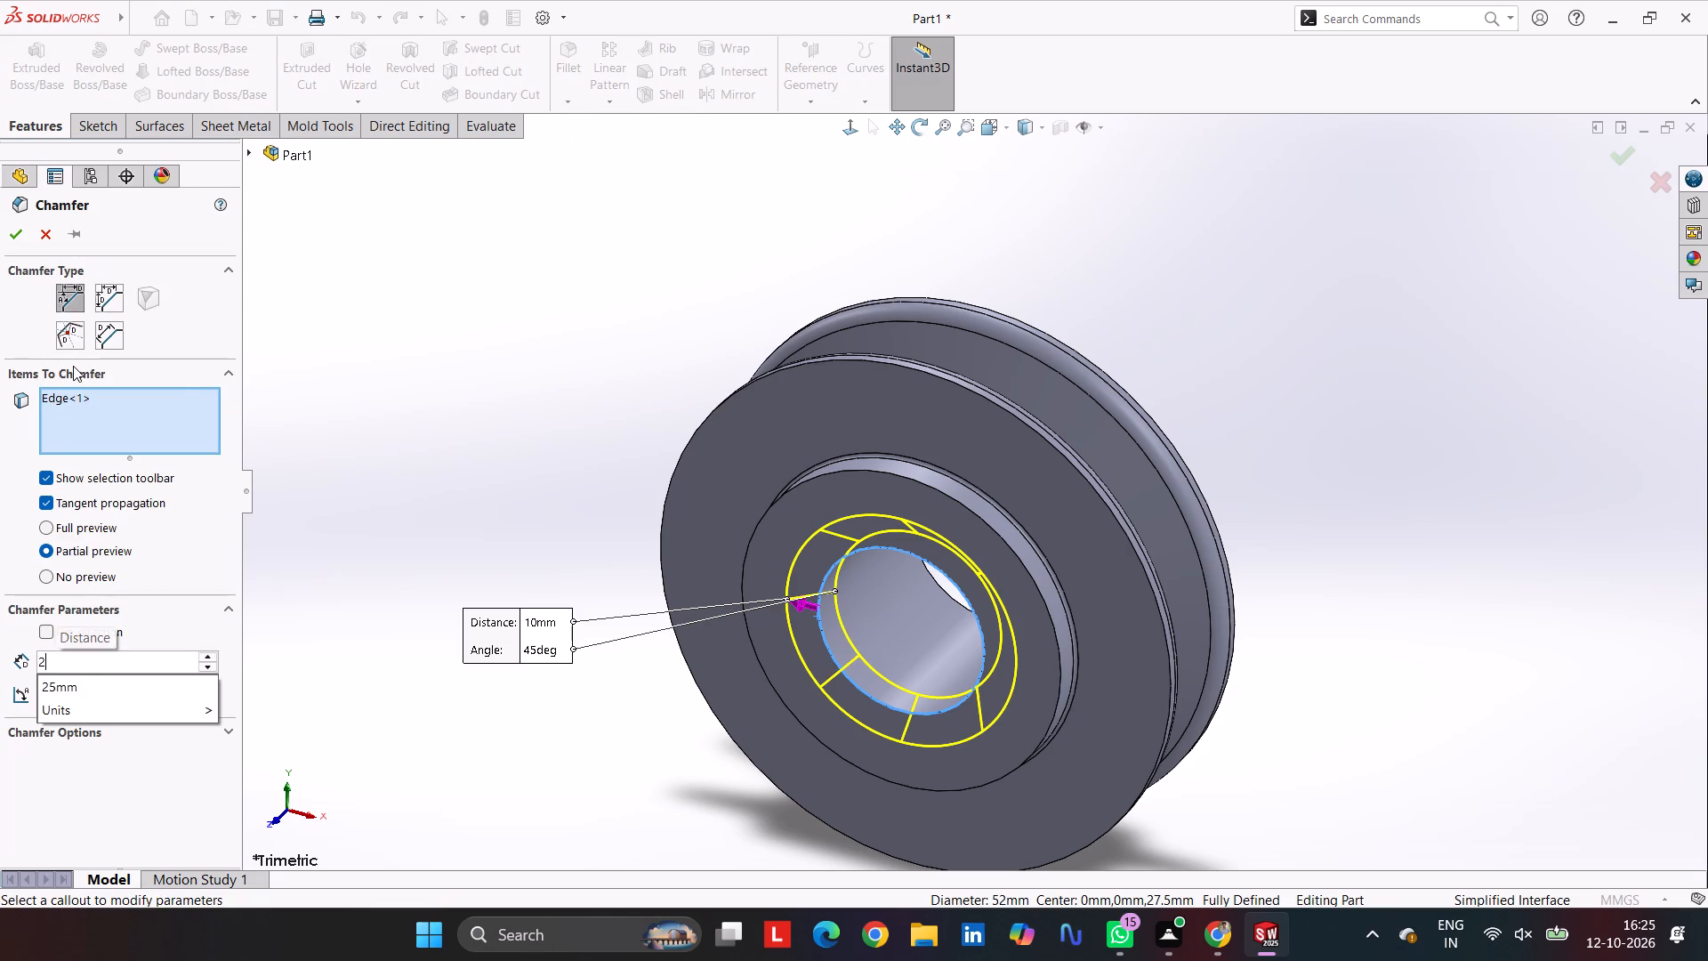
pyautogui.press('Return')
# Chamfer the bore edge on the hub's rear face by 2 mm at 45 degrees.
pyautogui.scroll(1, 1370, 368)
pyautogui.moveTo(1374, 371); pyautogui.dragTo(1185, 640, button='middle')
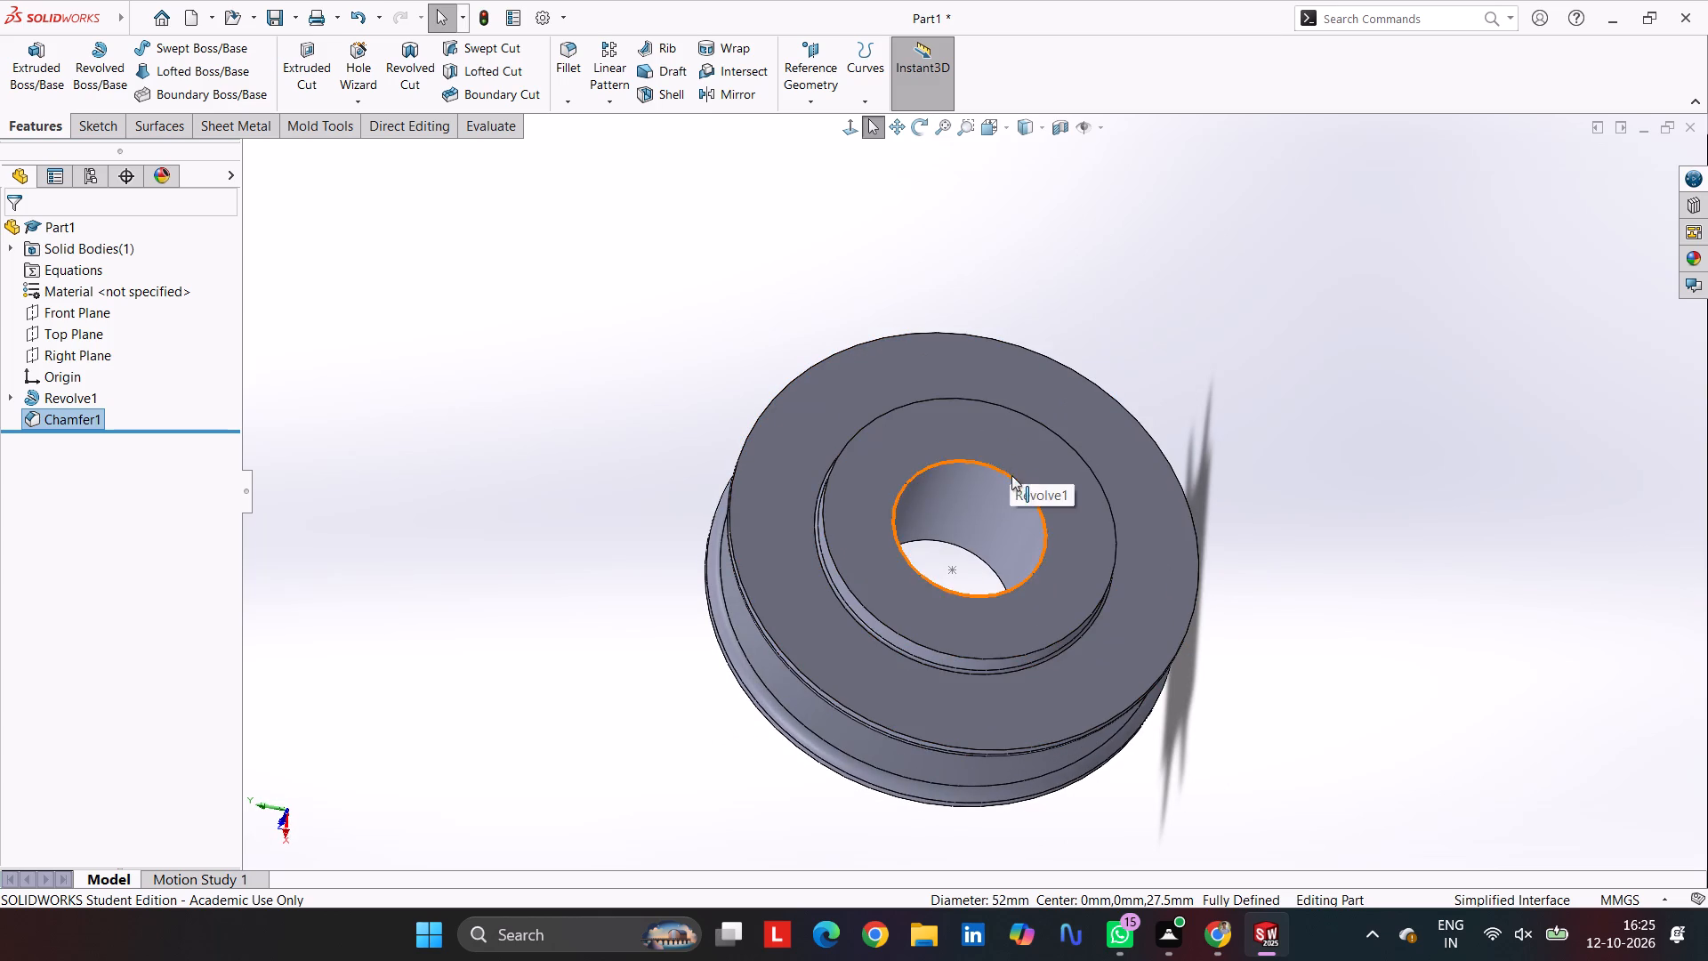
pyautogui.click(1015, 480)
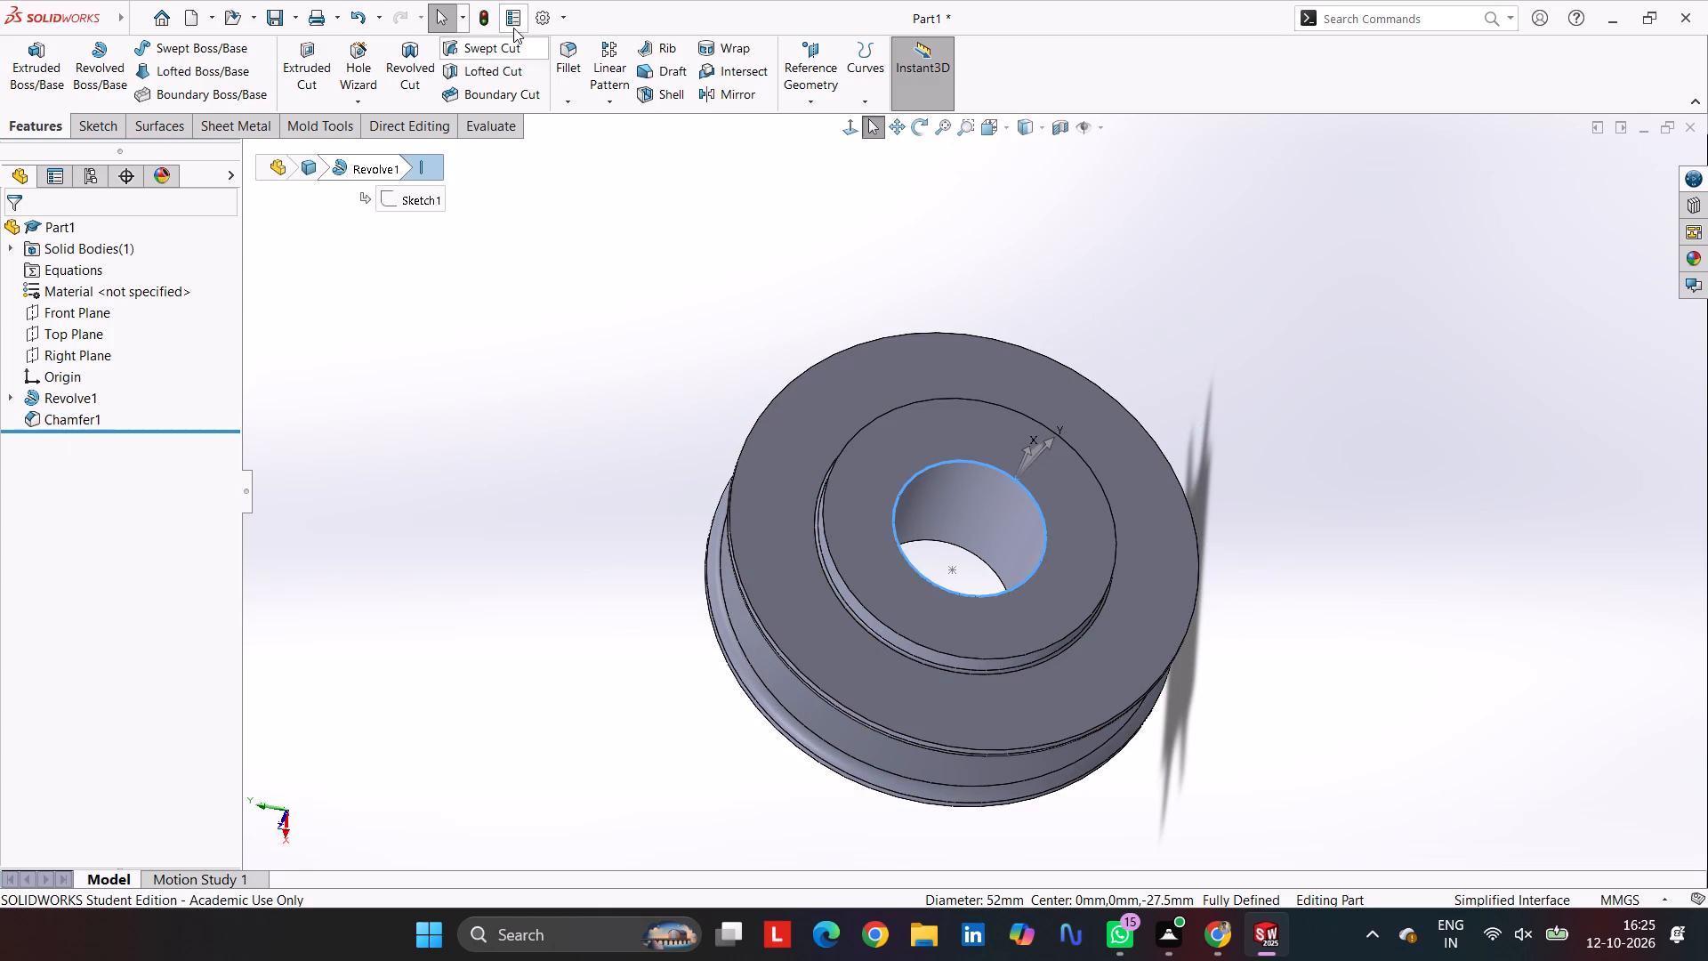
pyautogui.click(568, 106)
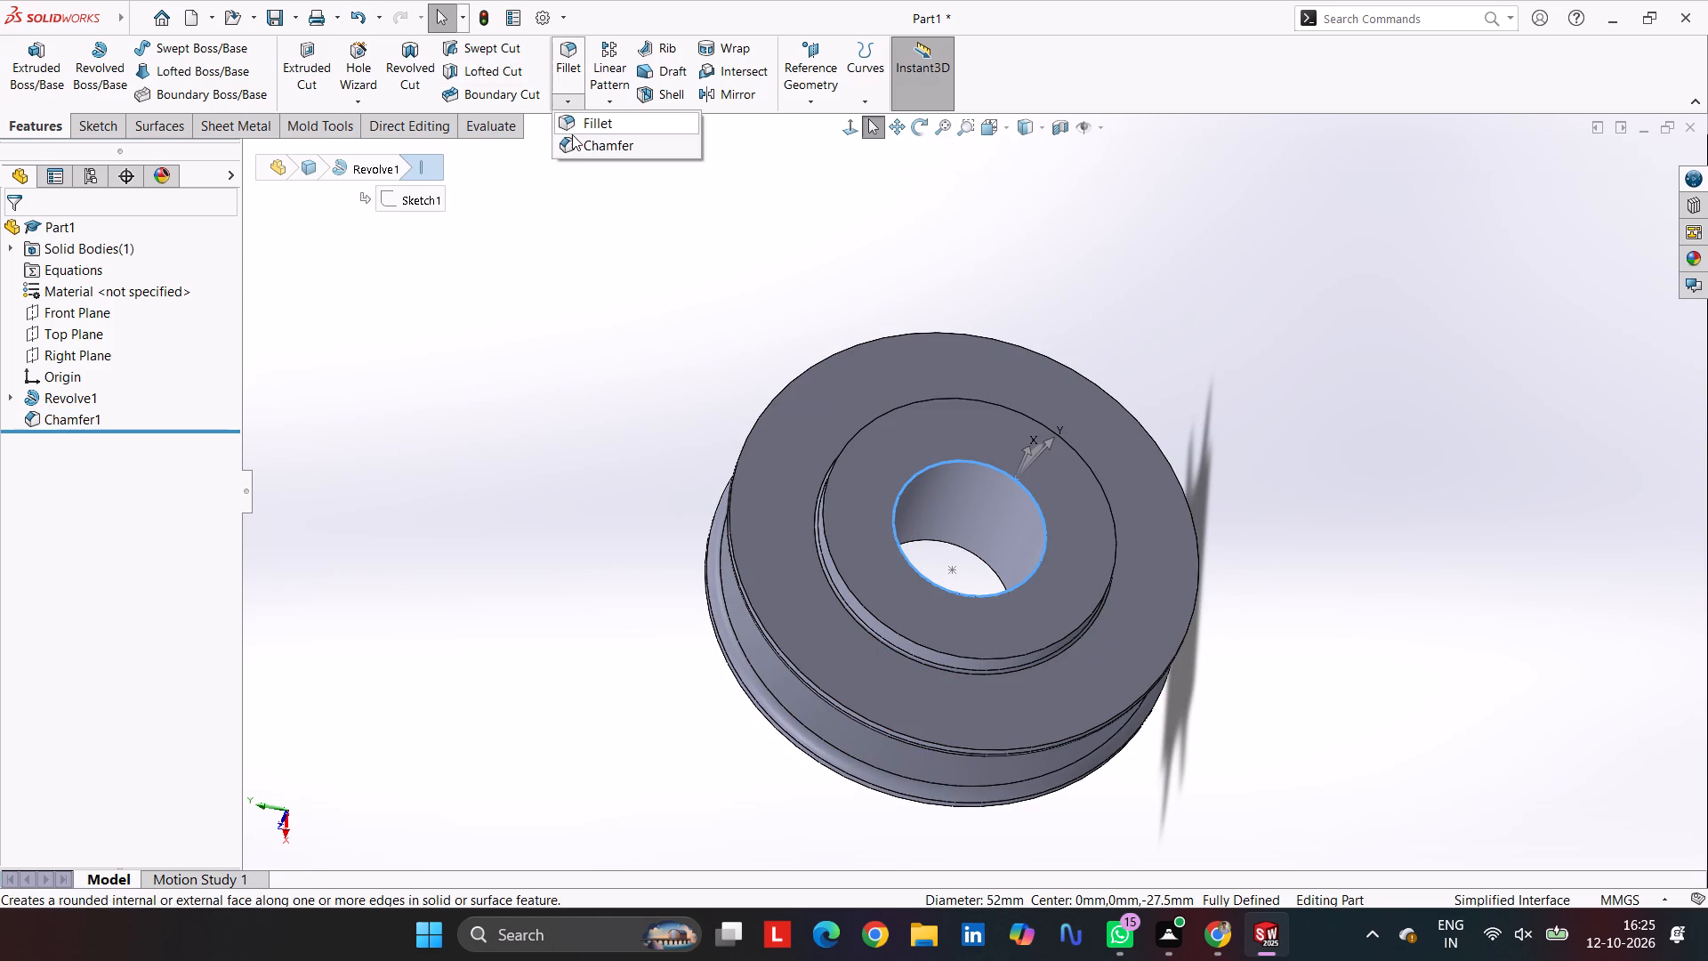
pyautogui.click(576, 142)
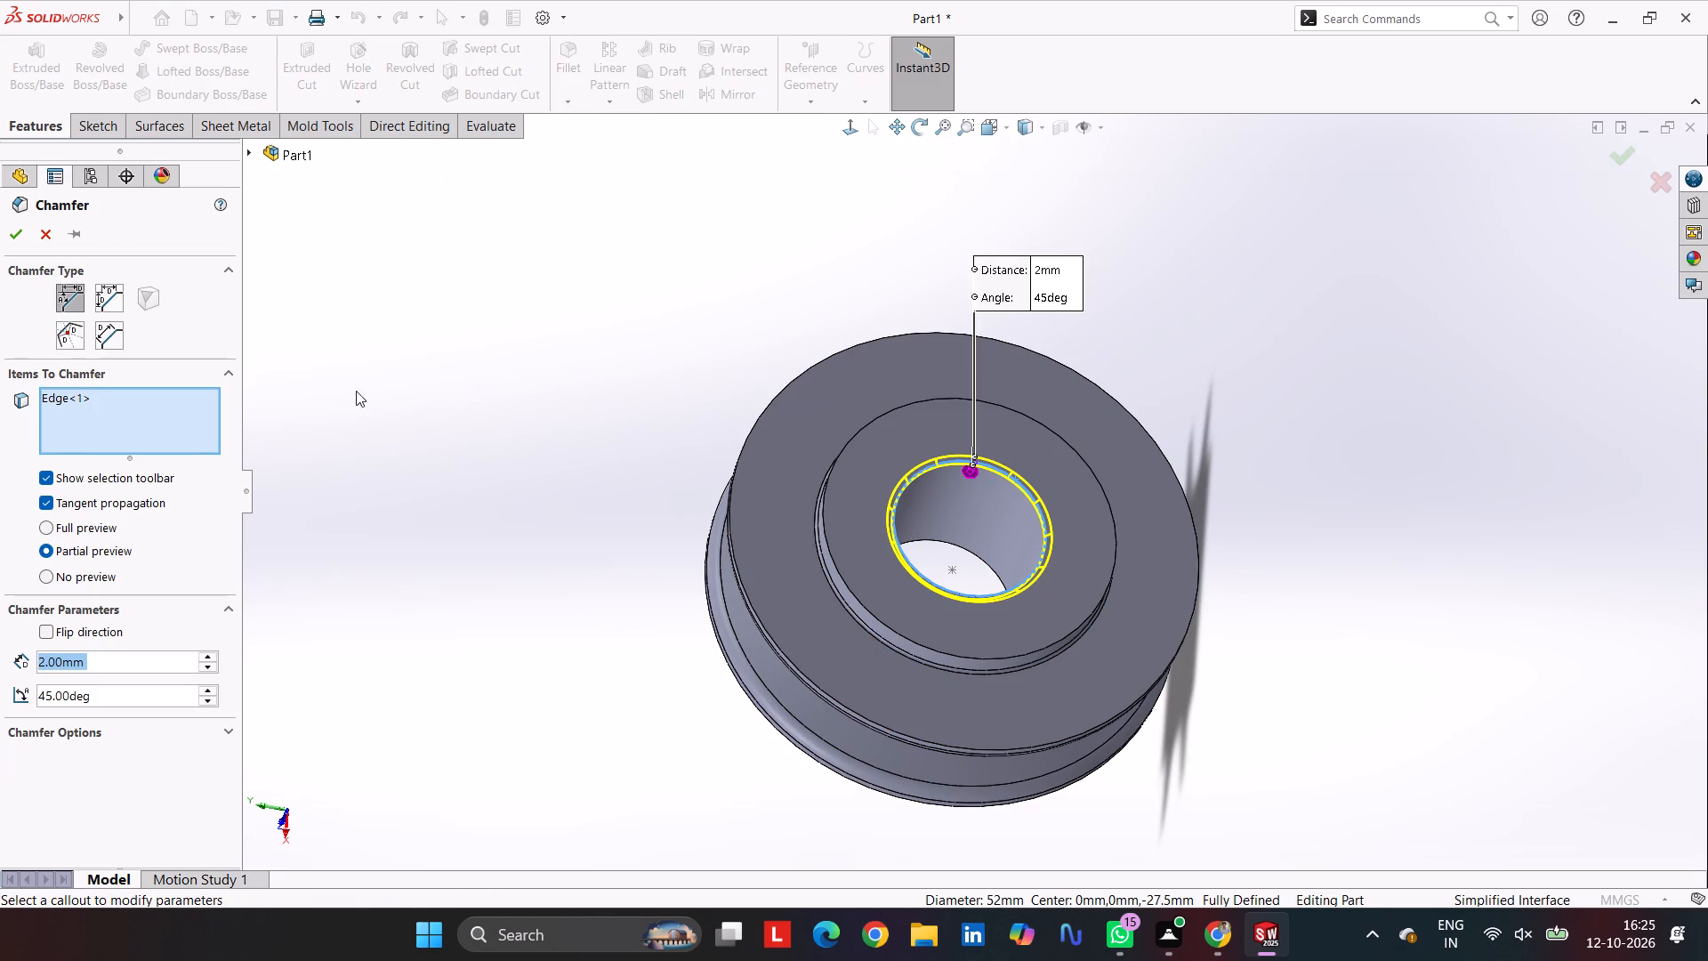
pyautogui.click(12, 238)
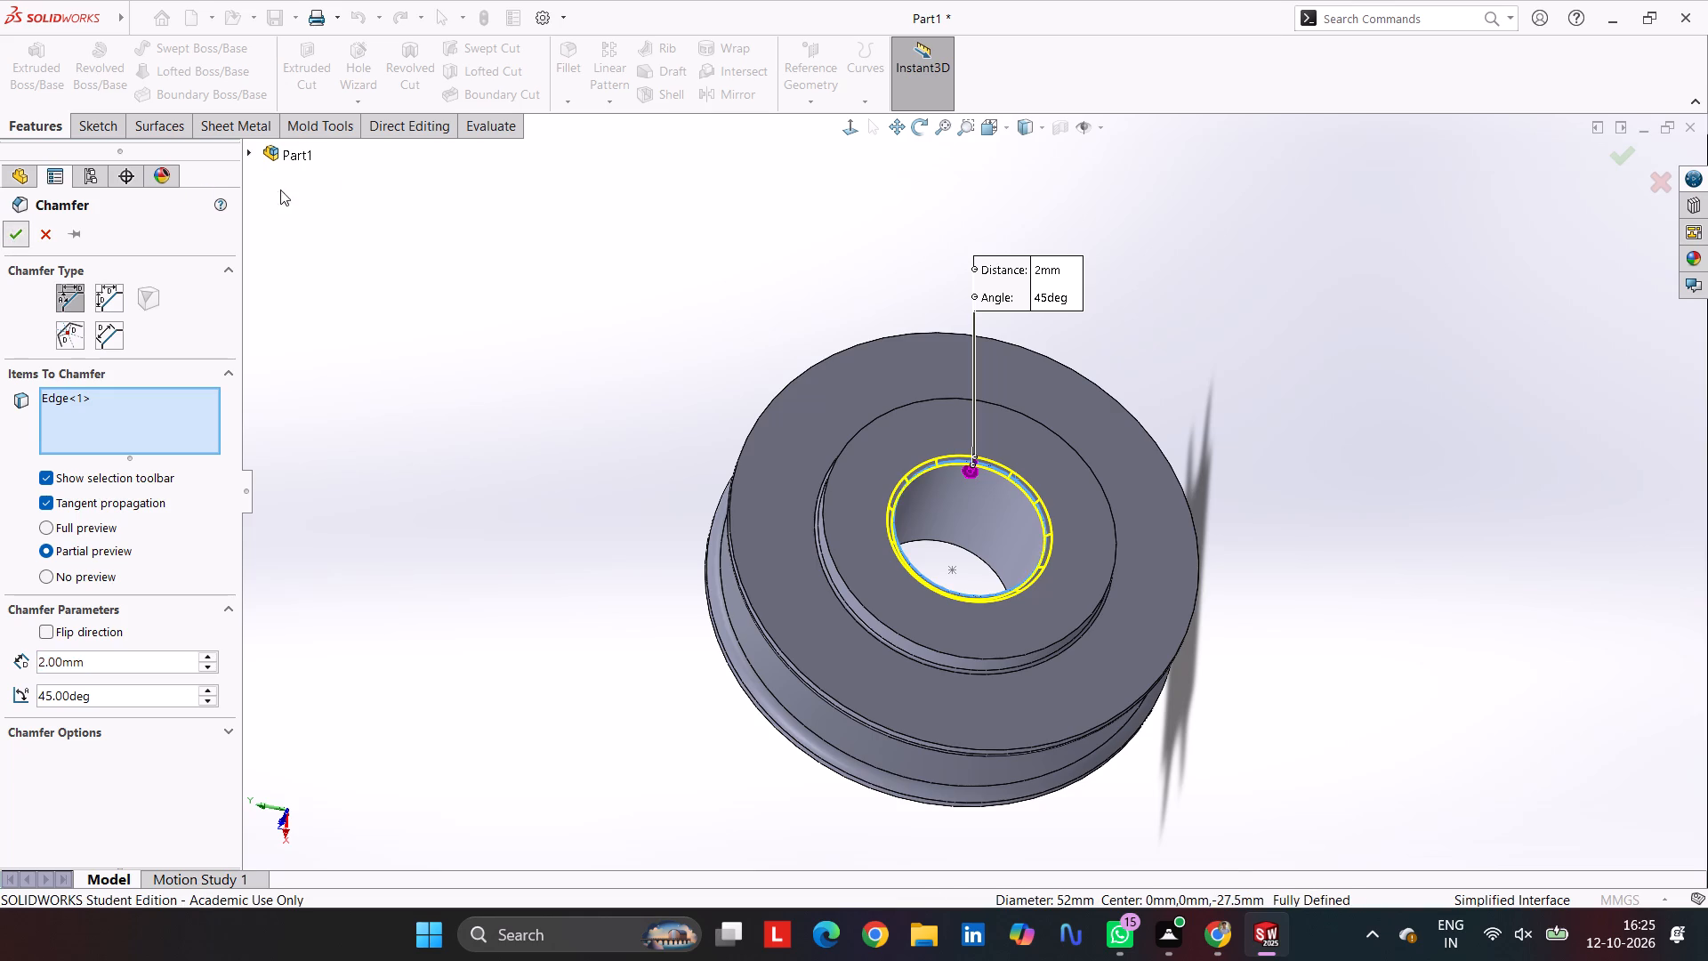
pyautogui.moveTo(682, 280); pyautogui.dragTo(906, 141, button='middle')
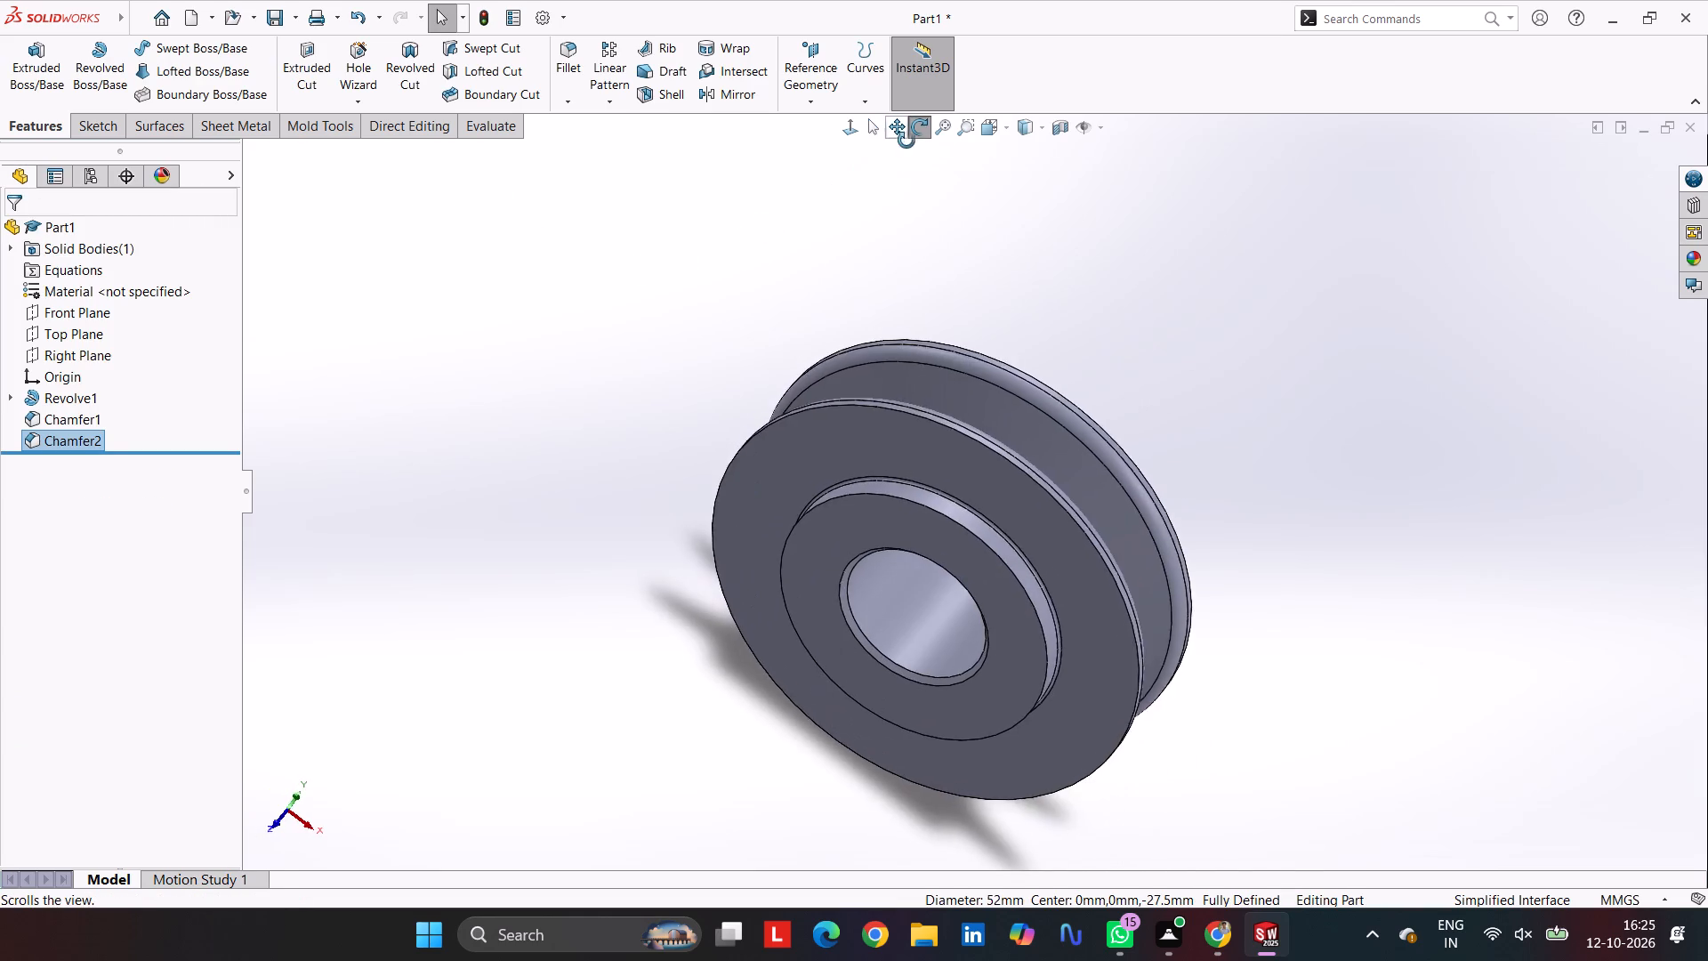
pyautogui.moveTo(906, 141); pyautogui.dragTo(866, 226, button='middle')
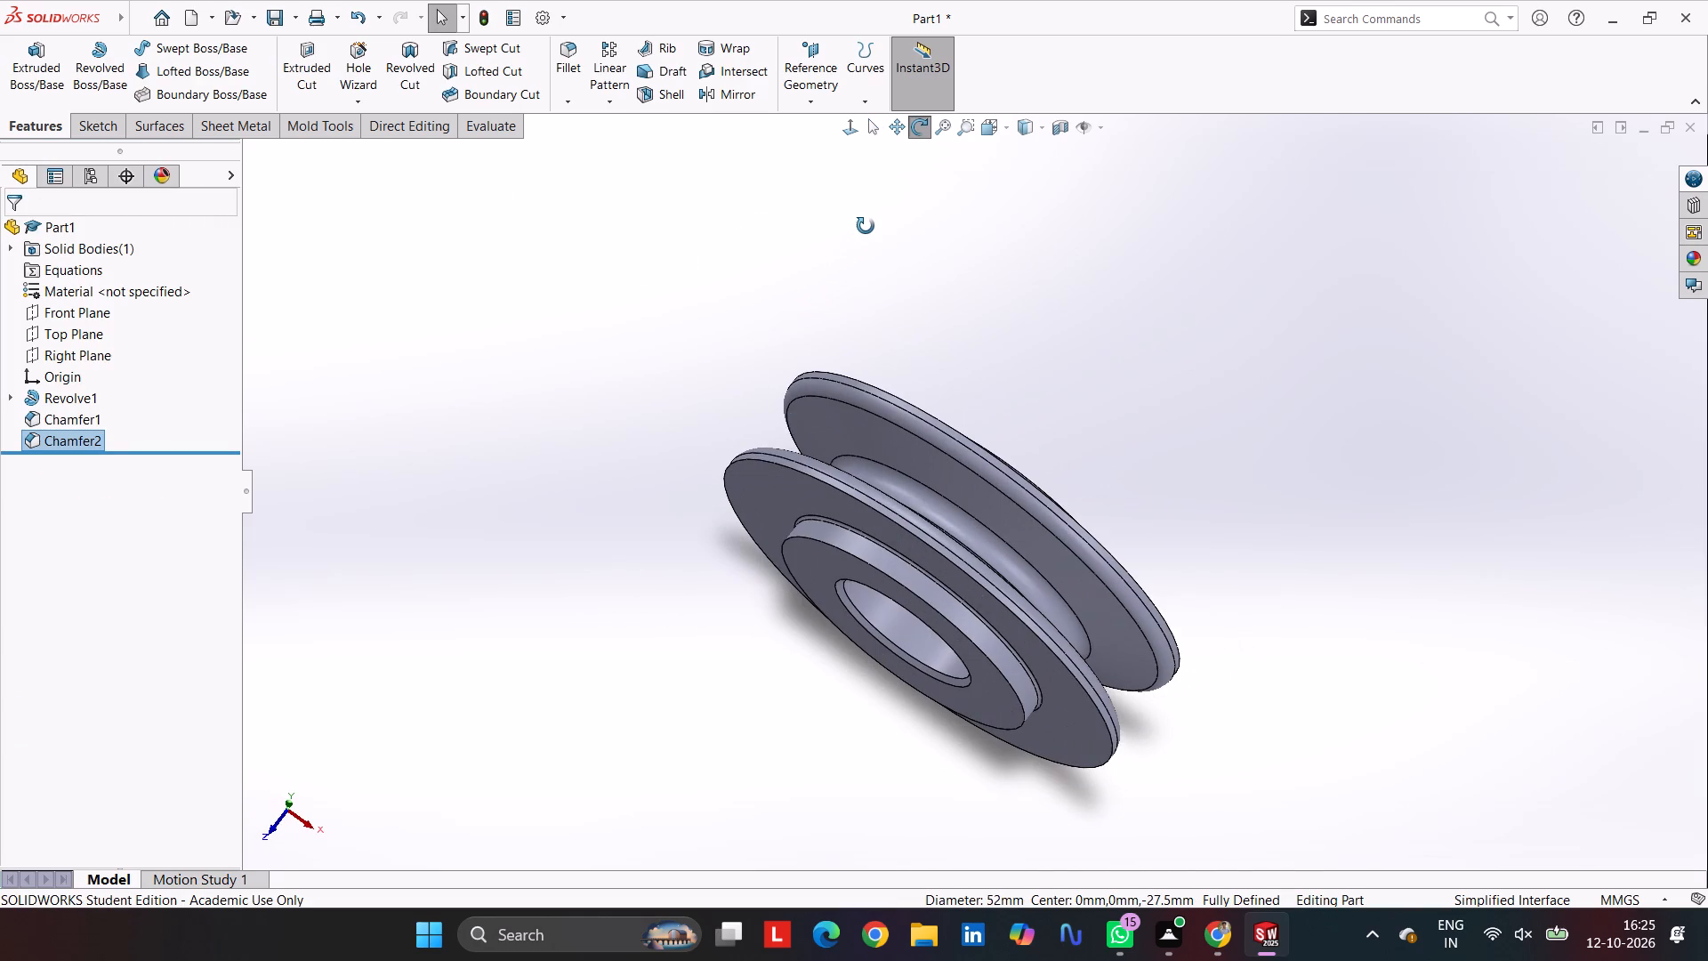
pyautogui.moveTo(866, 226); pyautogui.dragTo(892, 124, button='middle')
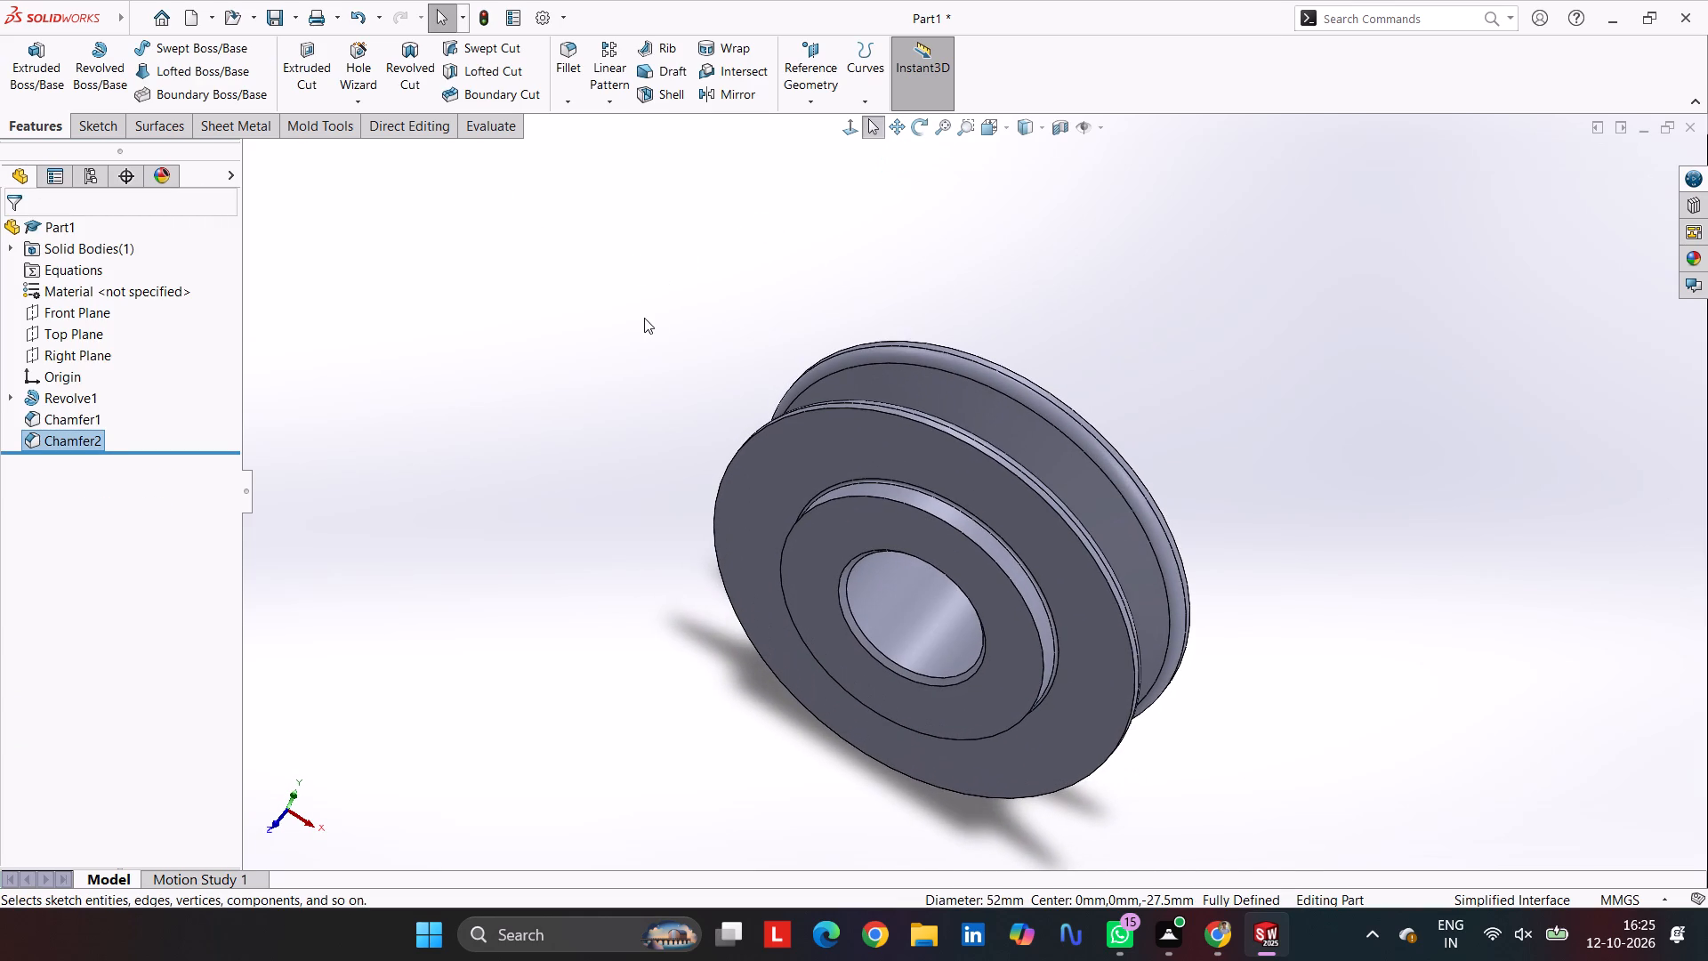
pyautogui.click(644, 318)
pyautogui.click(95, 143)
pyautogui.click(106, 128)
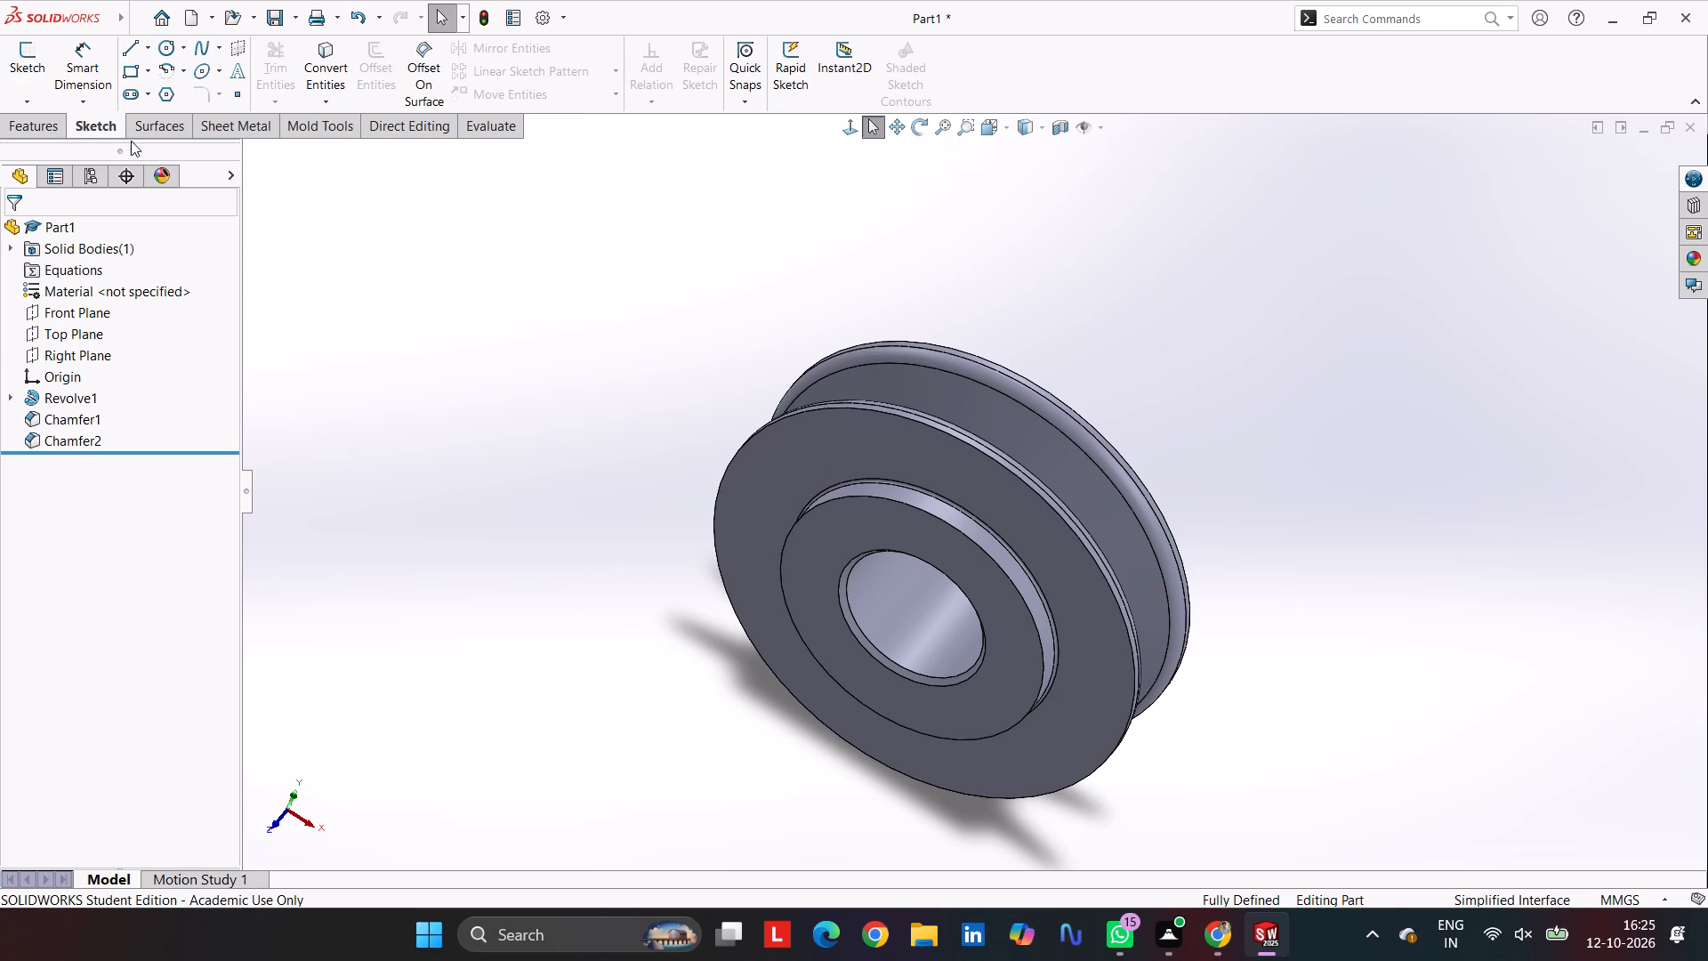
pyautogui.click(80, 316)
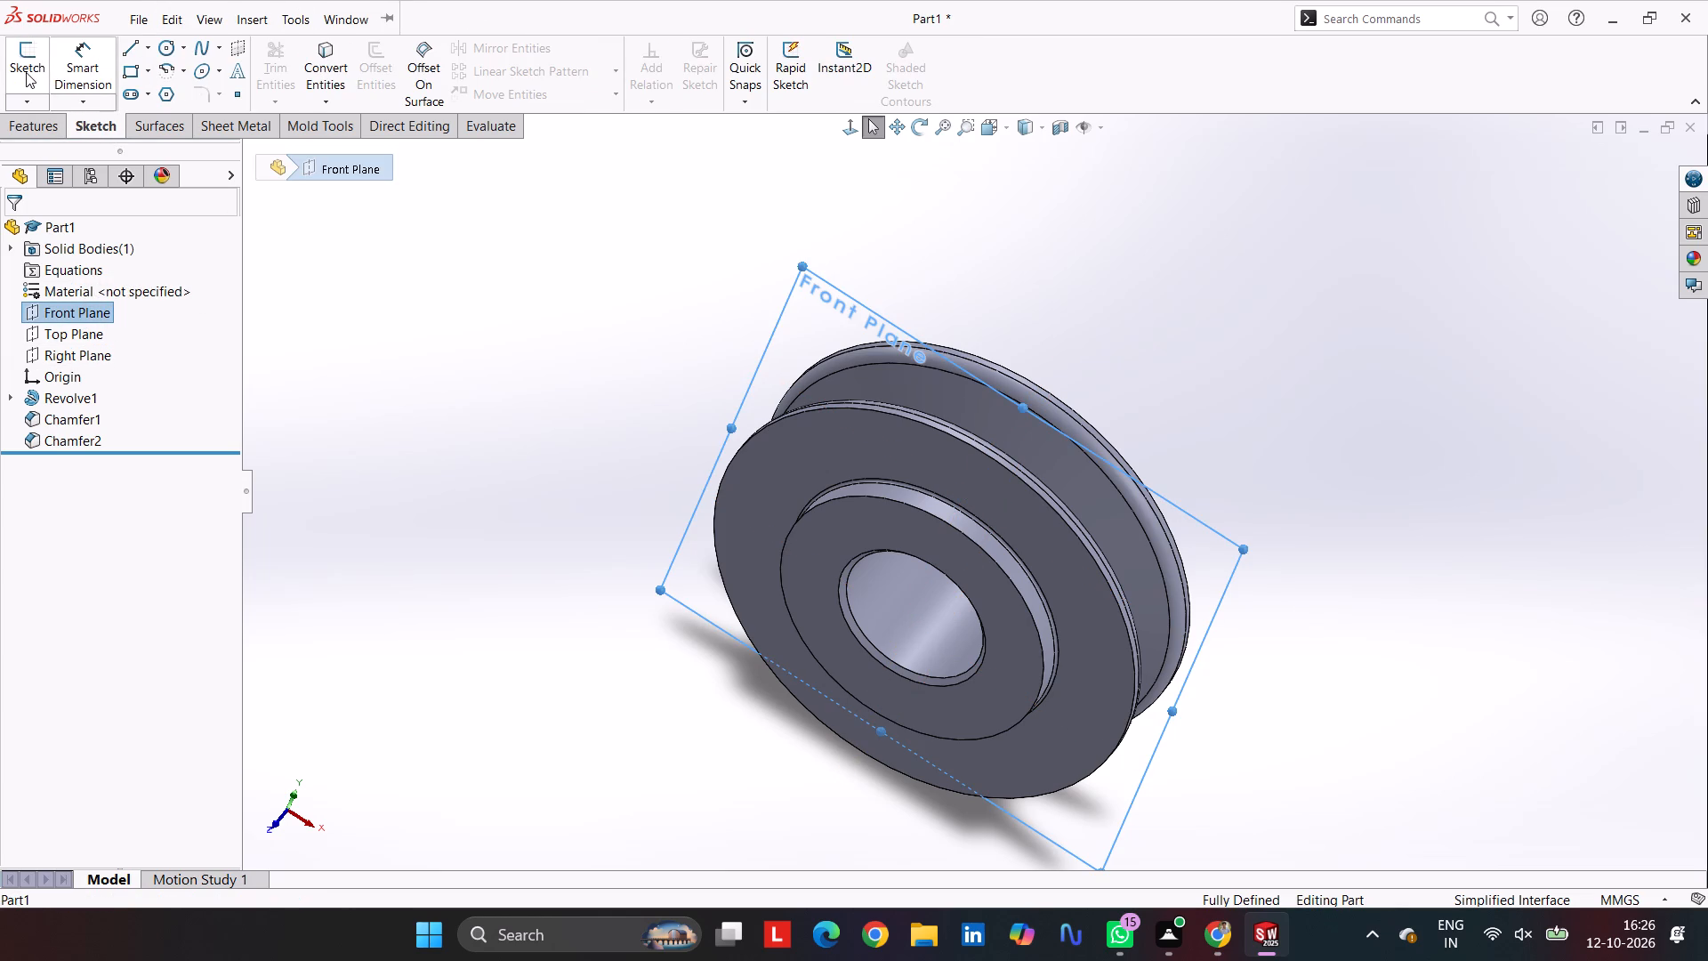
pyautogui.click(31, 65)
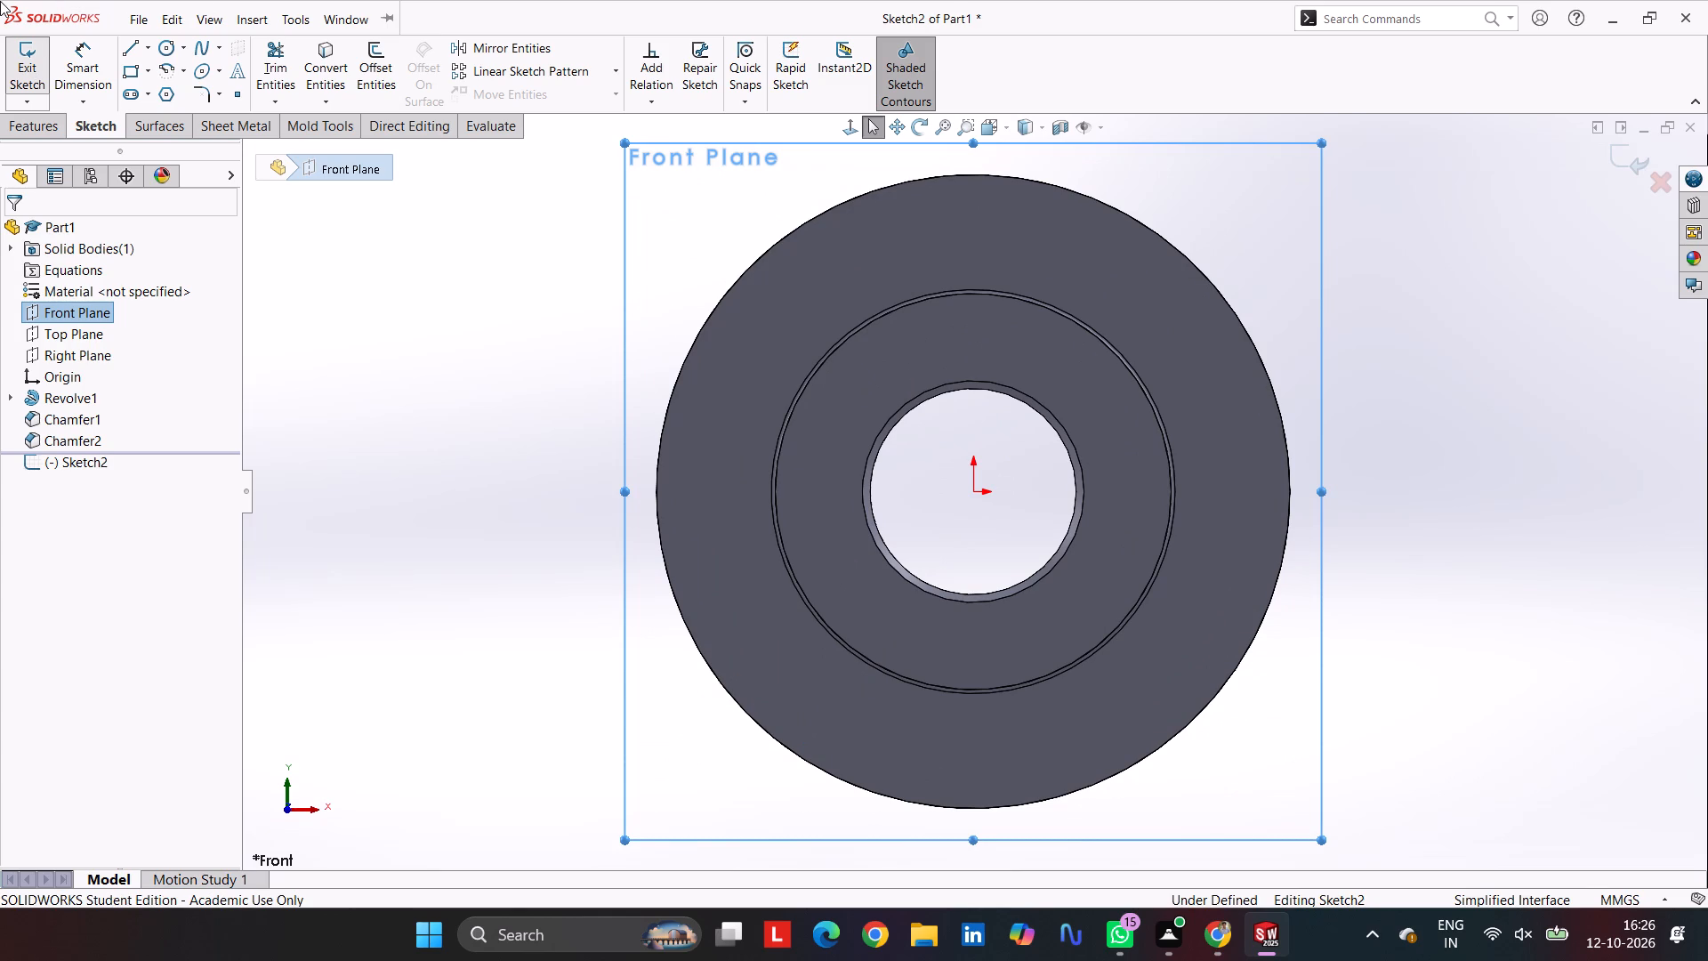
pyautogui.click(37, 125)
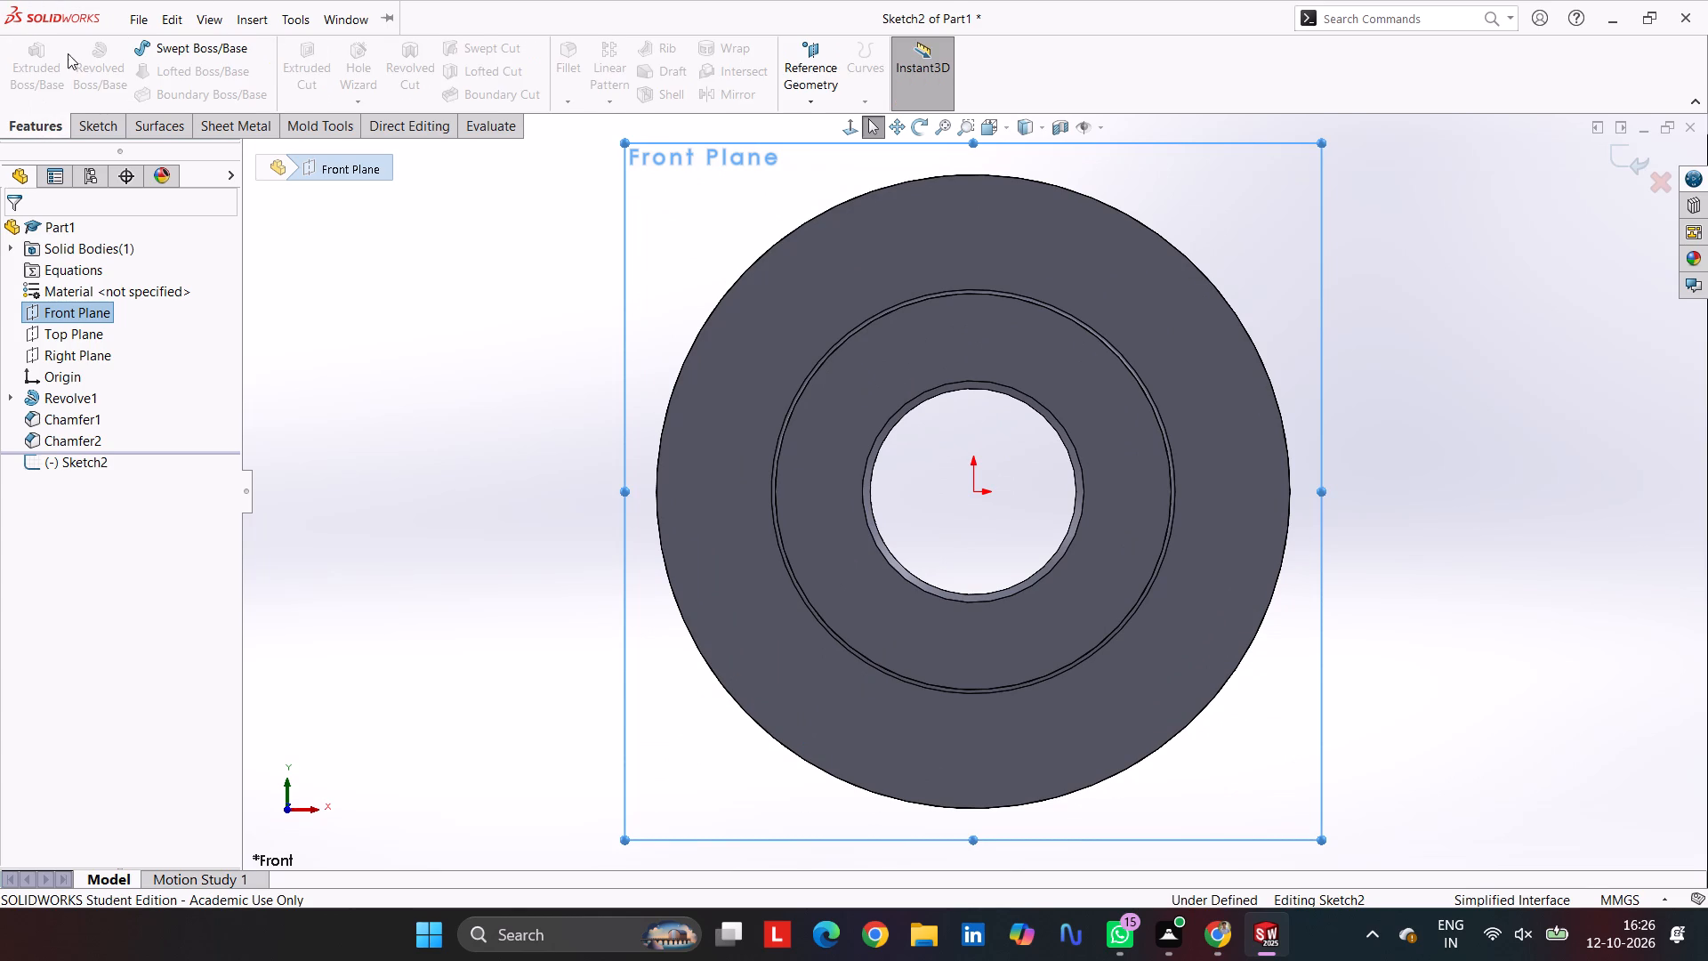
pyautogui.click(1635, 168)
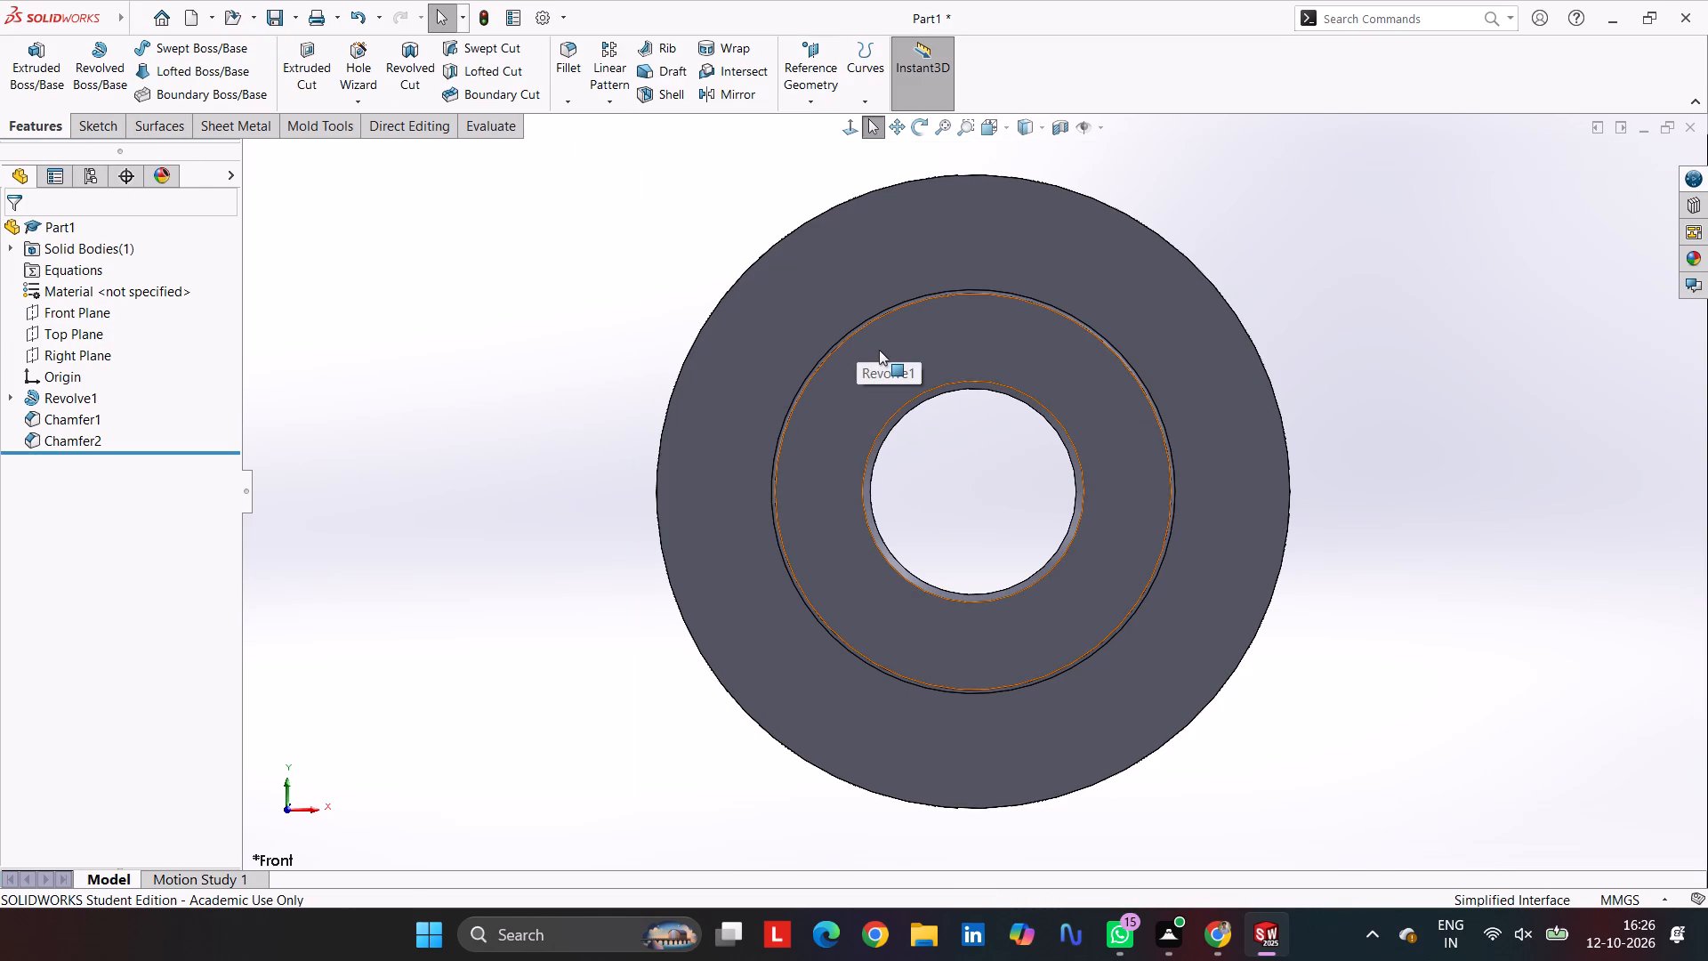
# Start a sketch on the hub's front face with infinite horizontal and vertical construction lines through the origin.
pyautogui.click(878, 349)
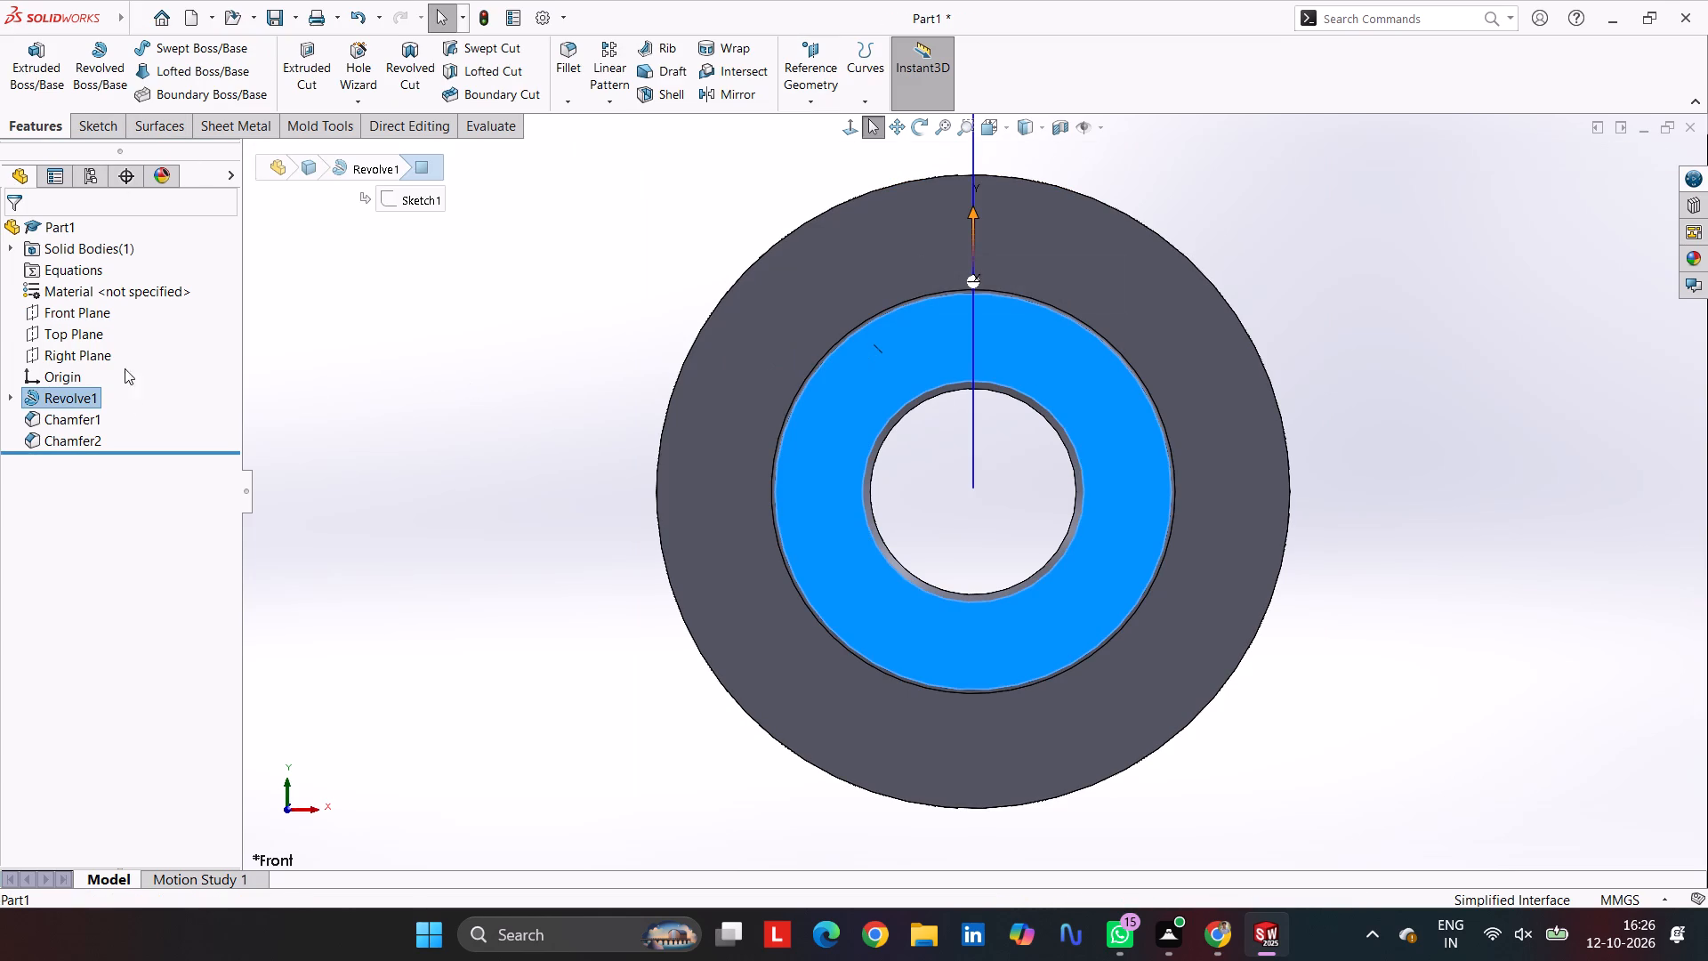
pyautogui.click(86, 124)
pyautogui.click(15, 44)
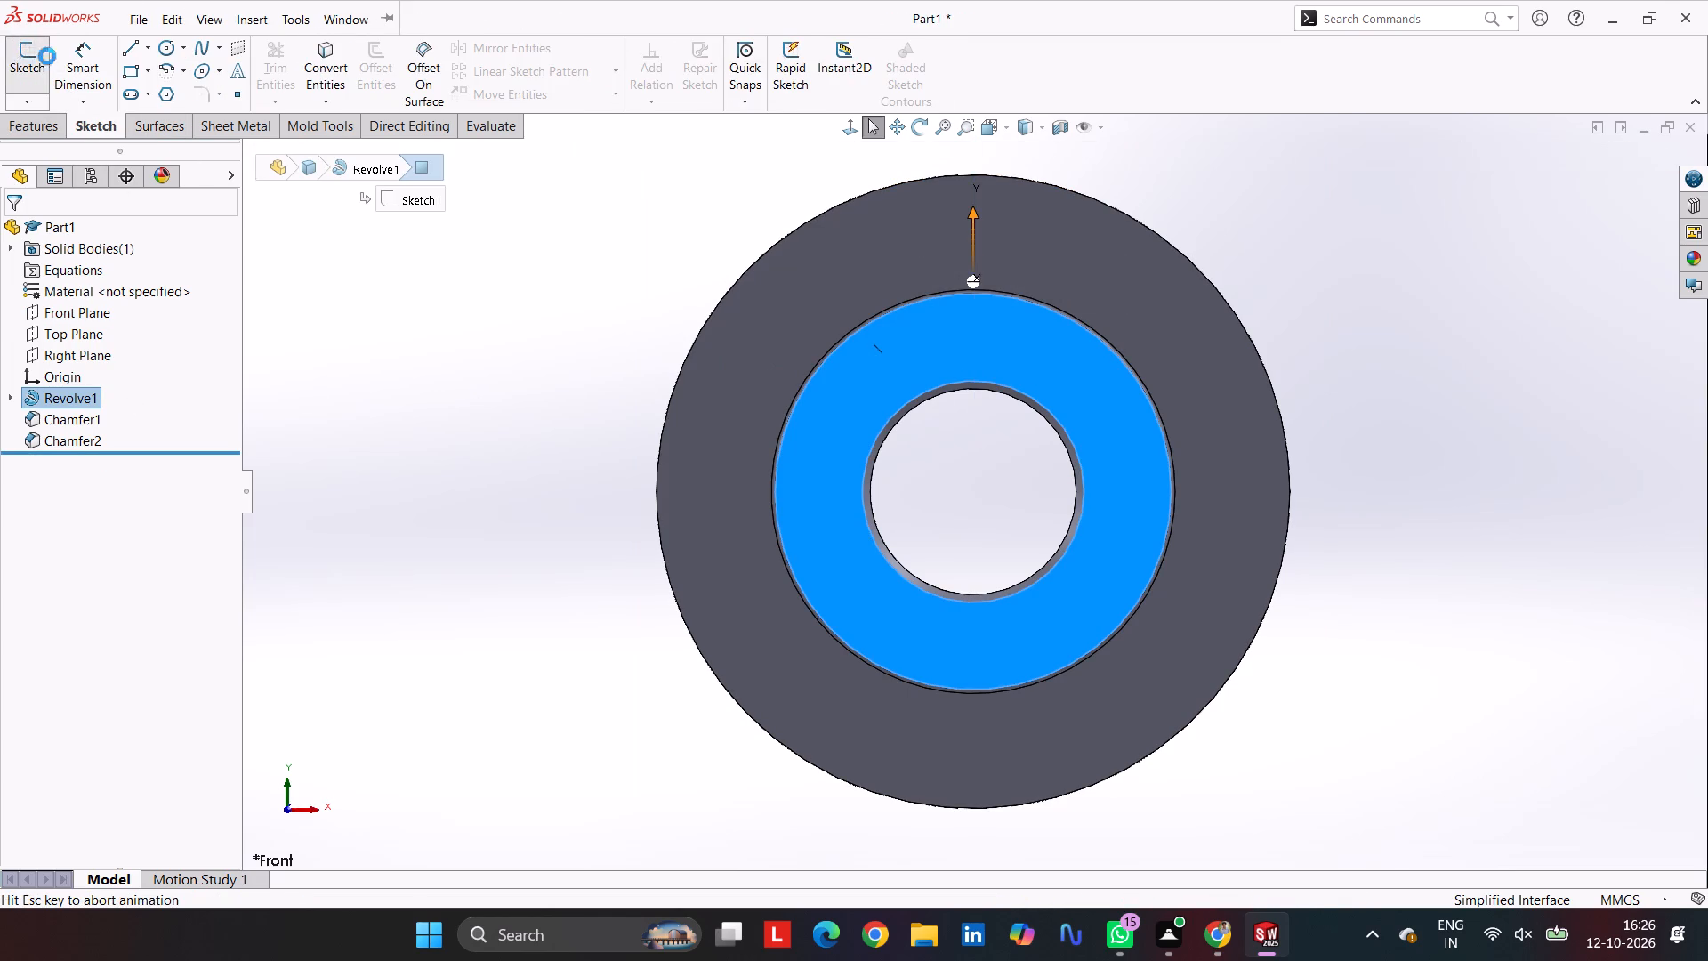
pyautogui.click(159, 51)
pyautogui.click(125, 47)
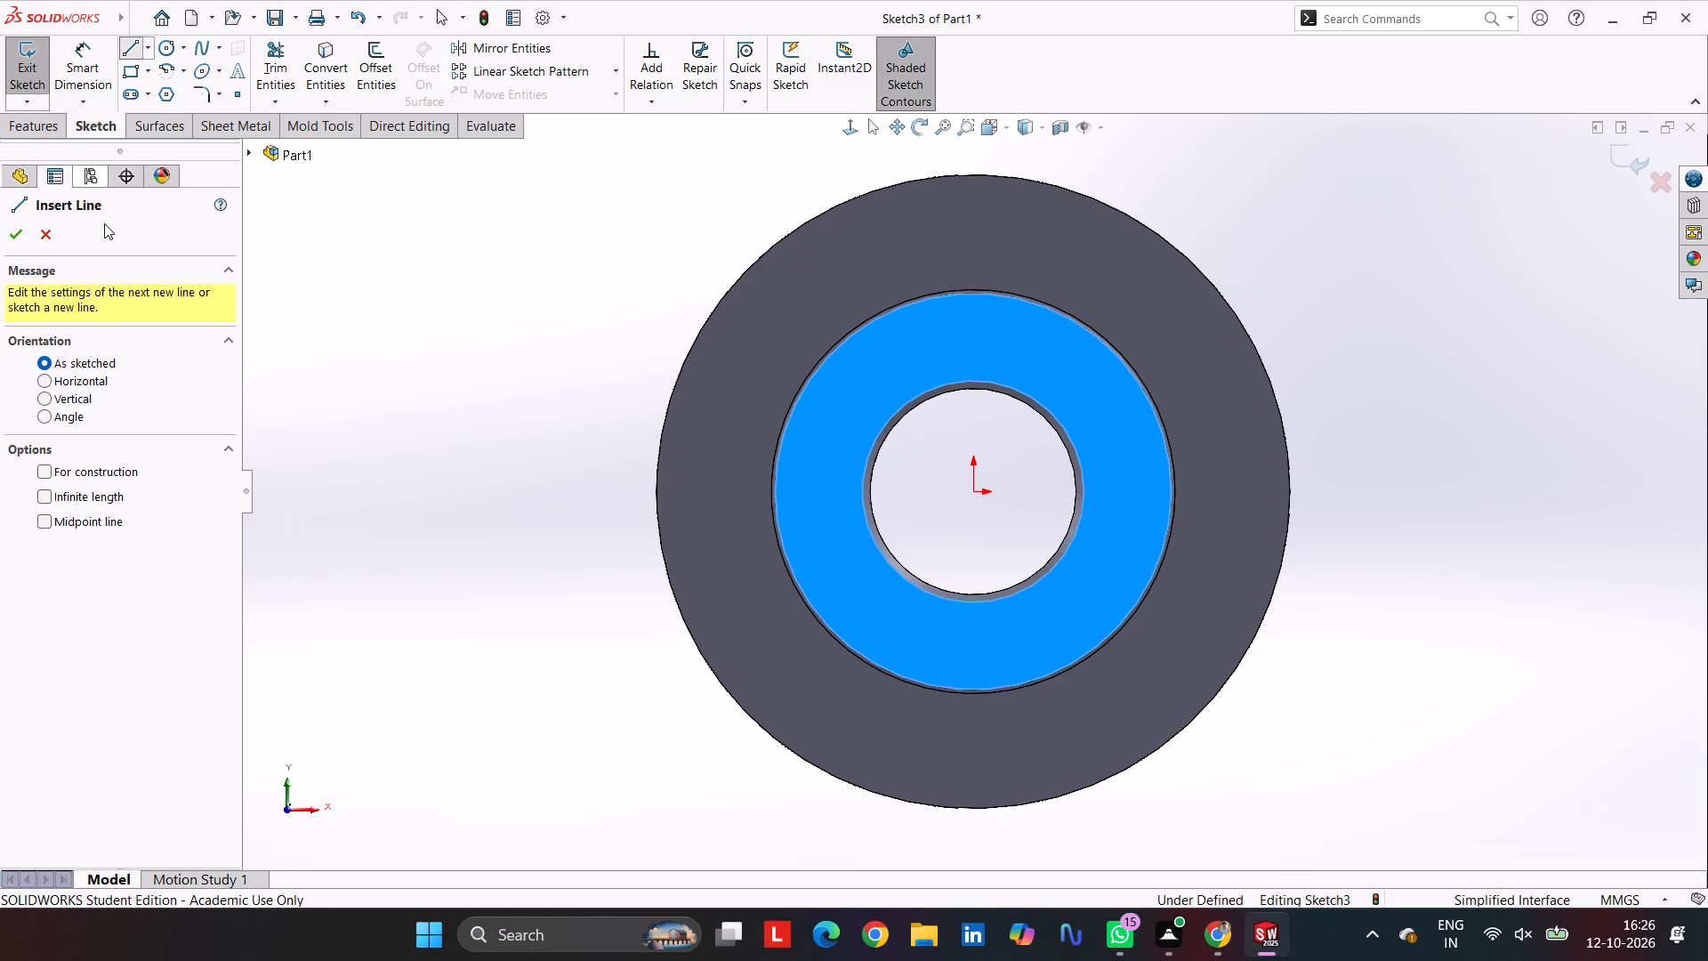
pyautogui.click(85, 359)
pyautogui.click(84, 382)
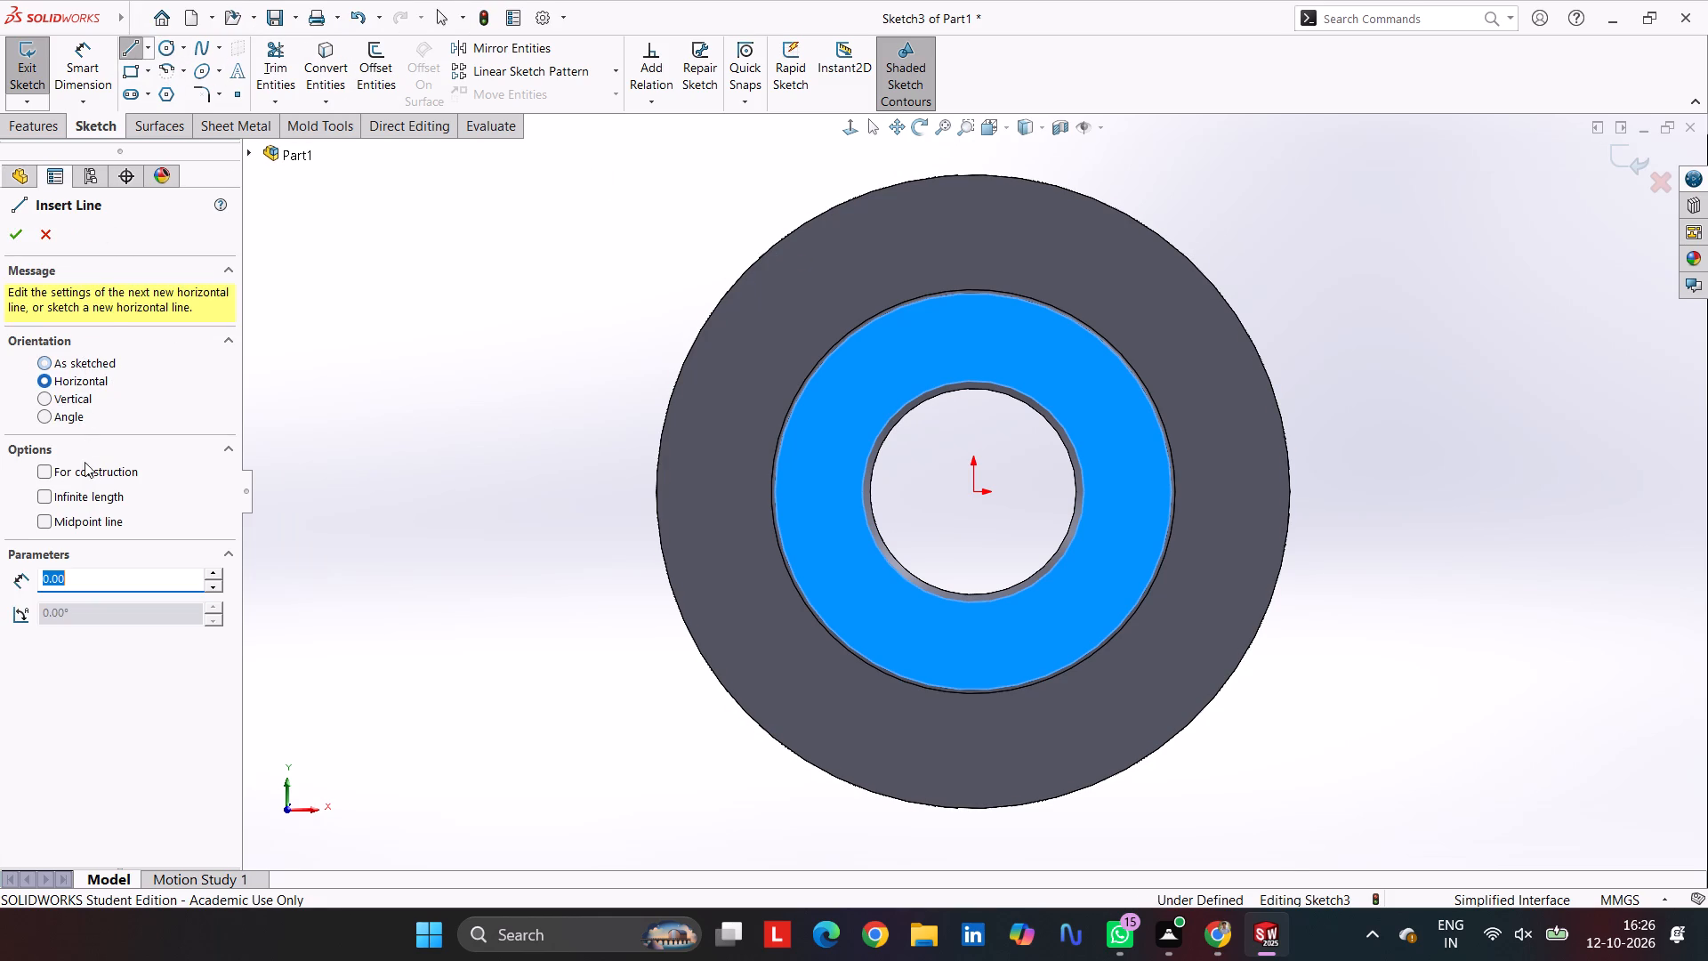
pyautogui.click(96, 500)
pyautogui.click(101, 469)
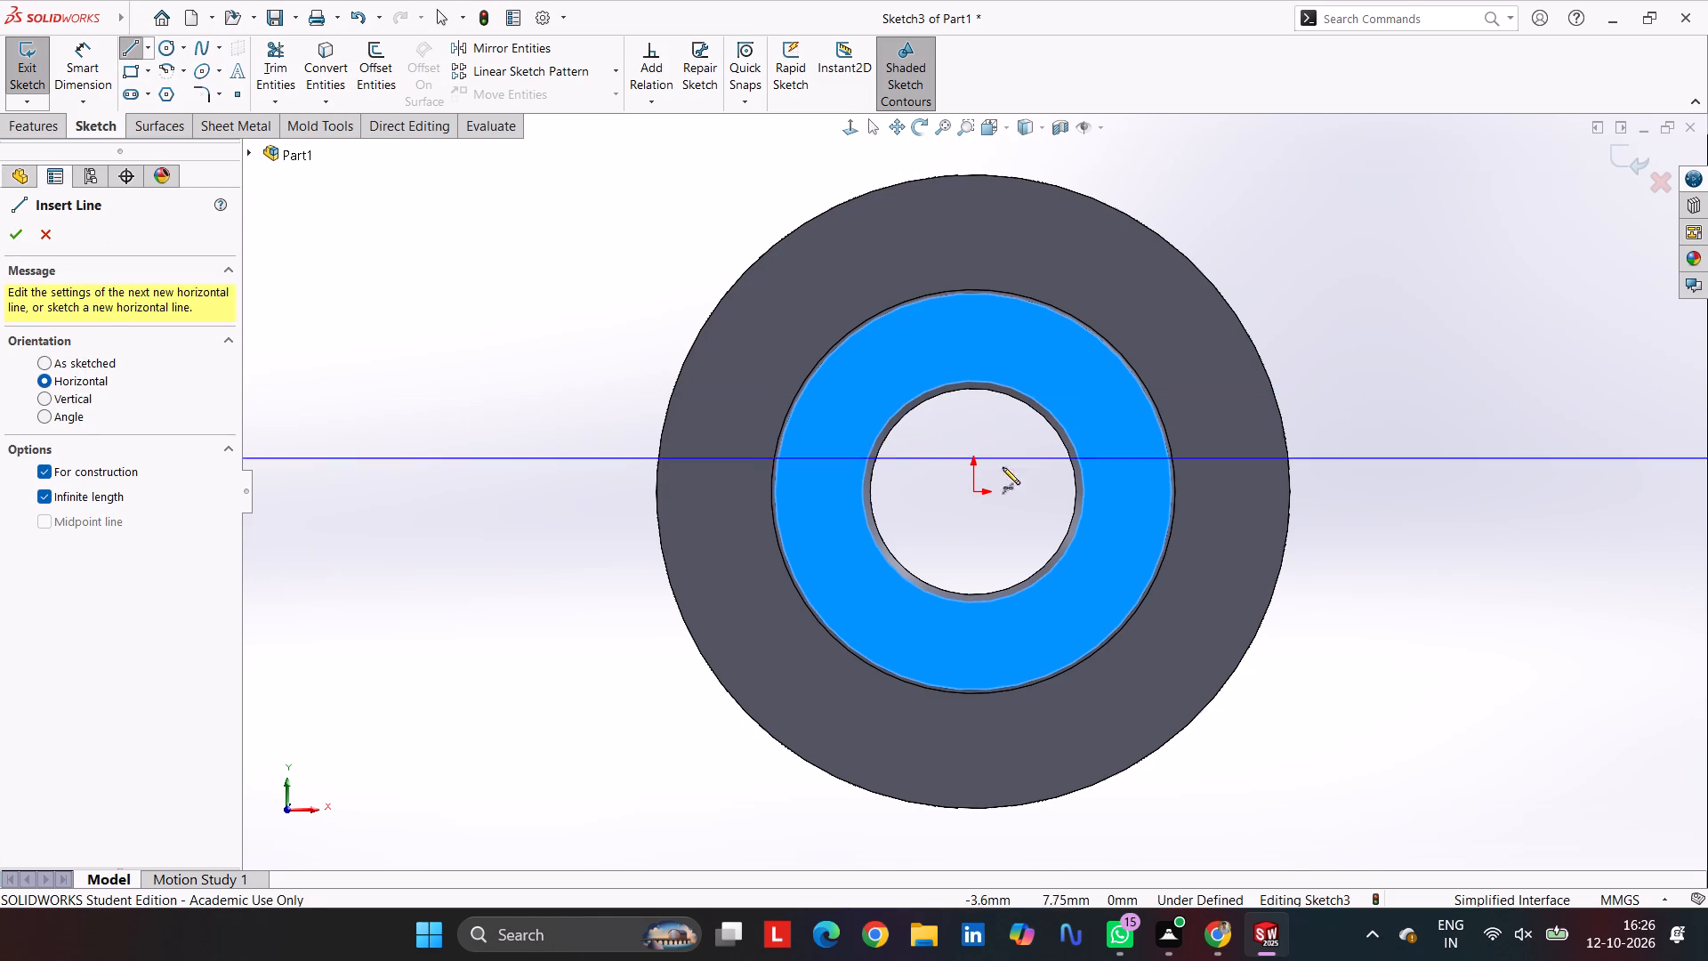
pyautogui.click(978, 491)
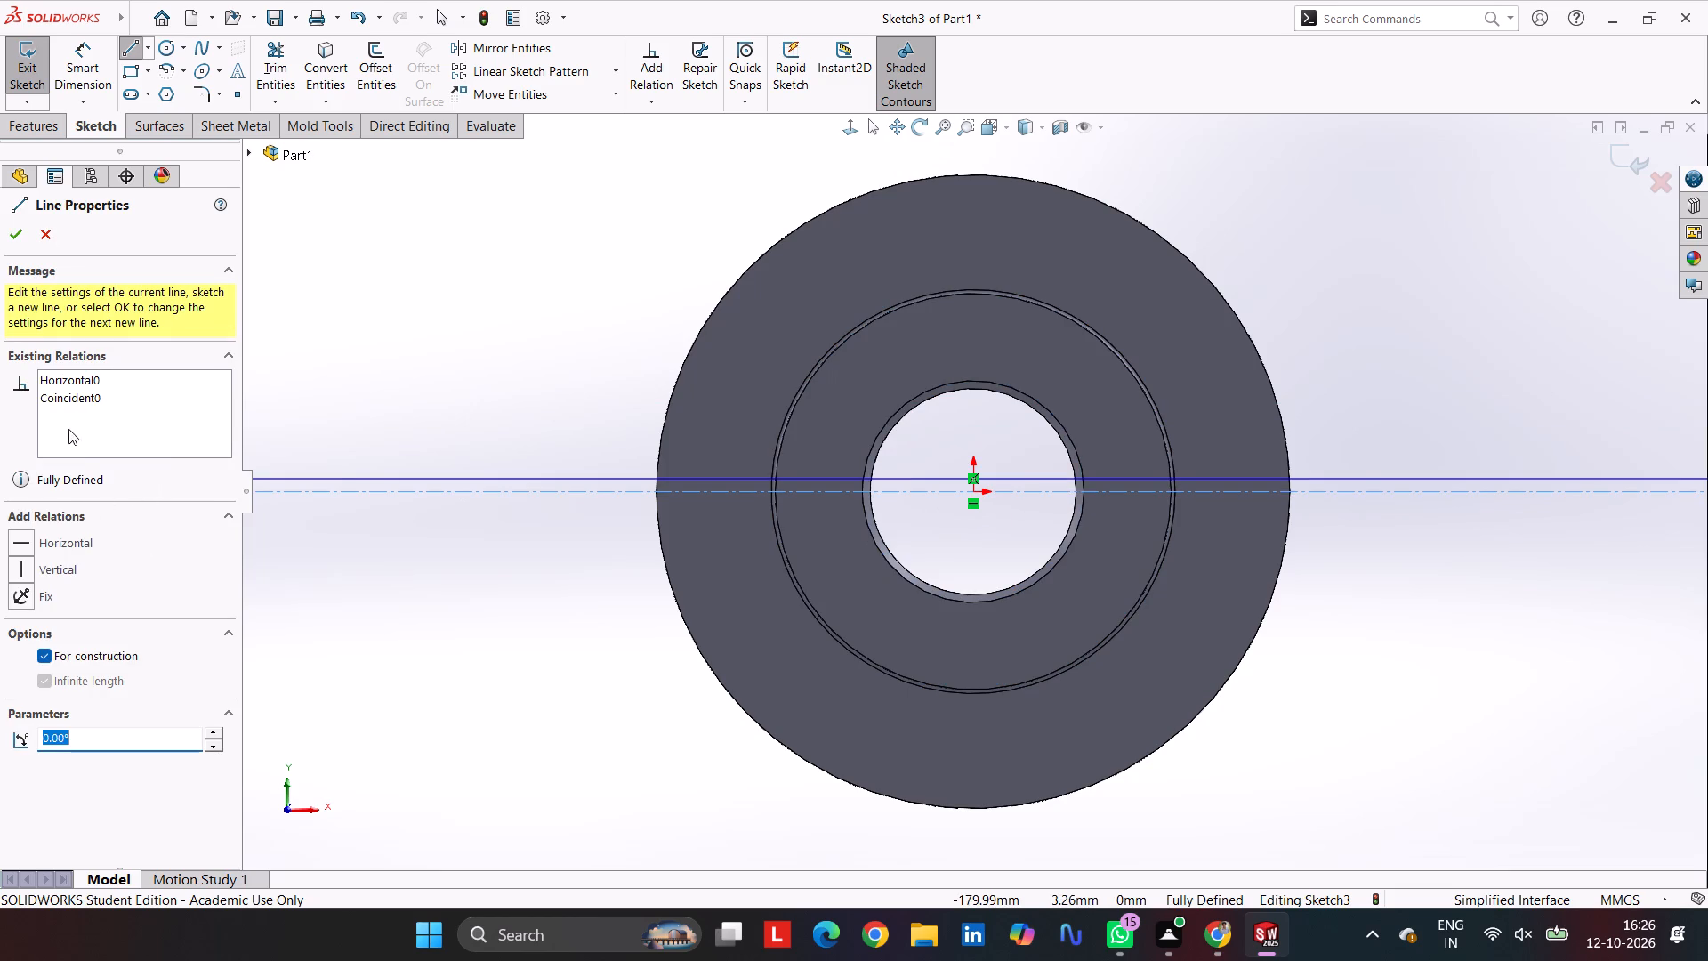
pyautogui.click(21, 238)
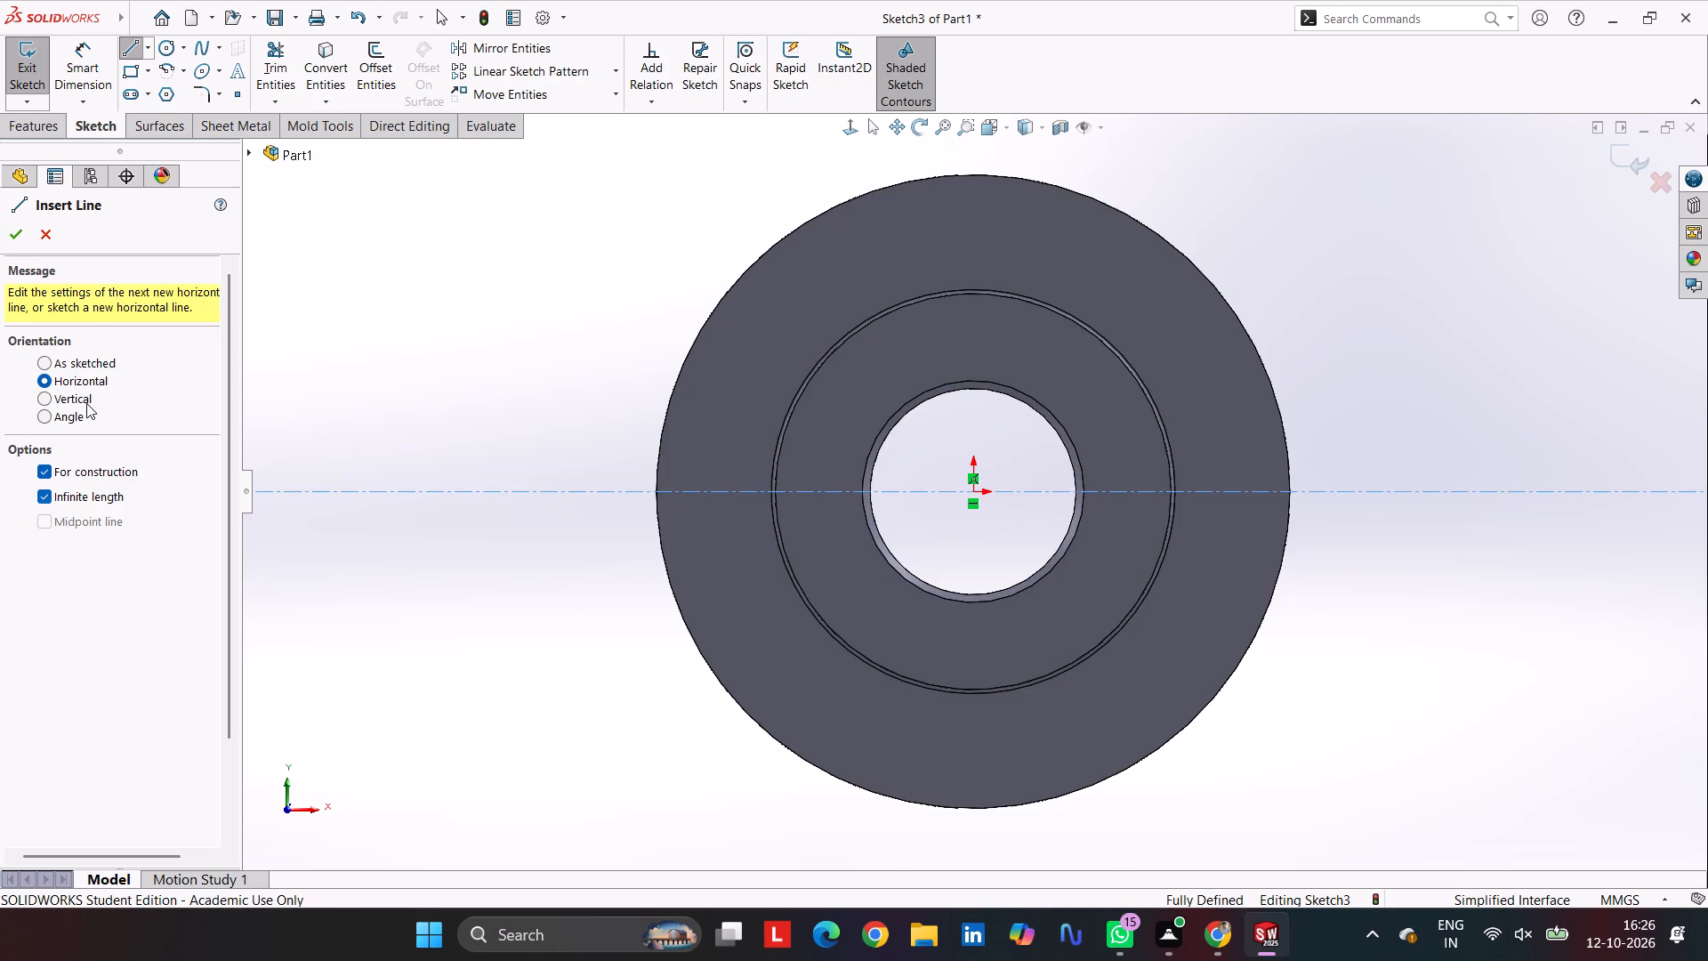
pyautogui.click(86, 403)
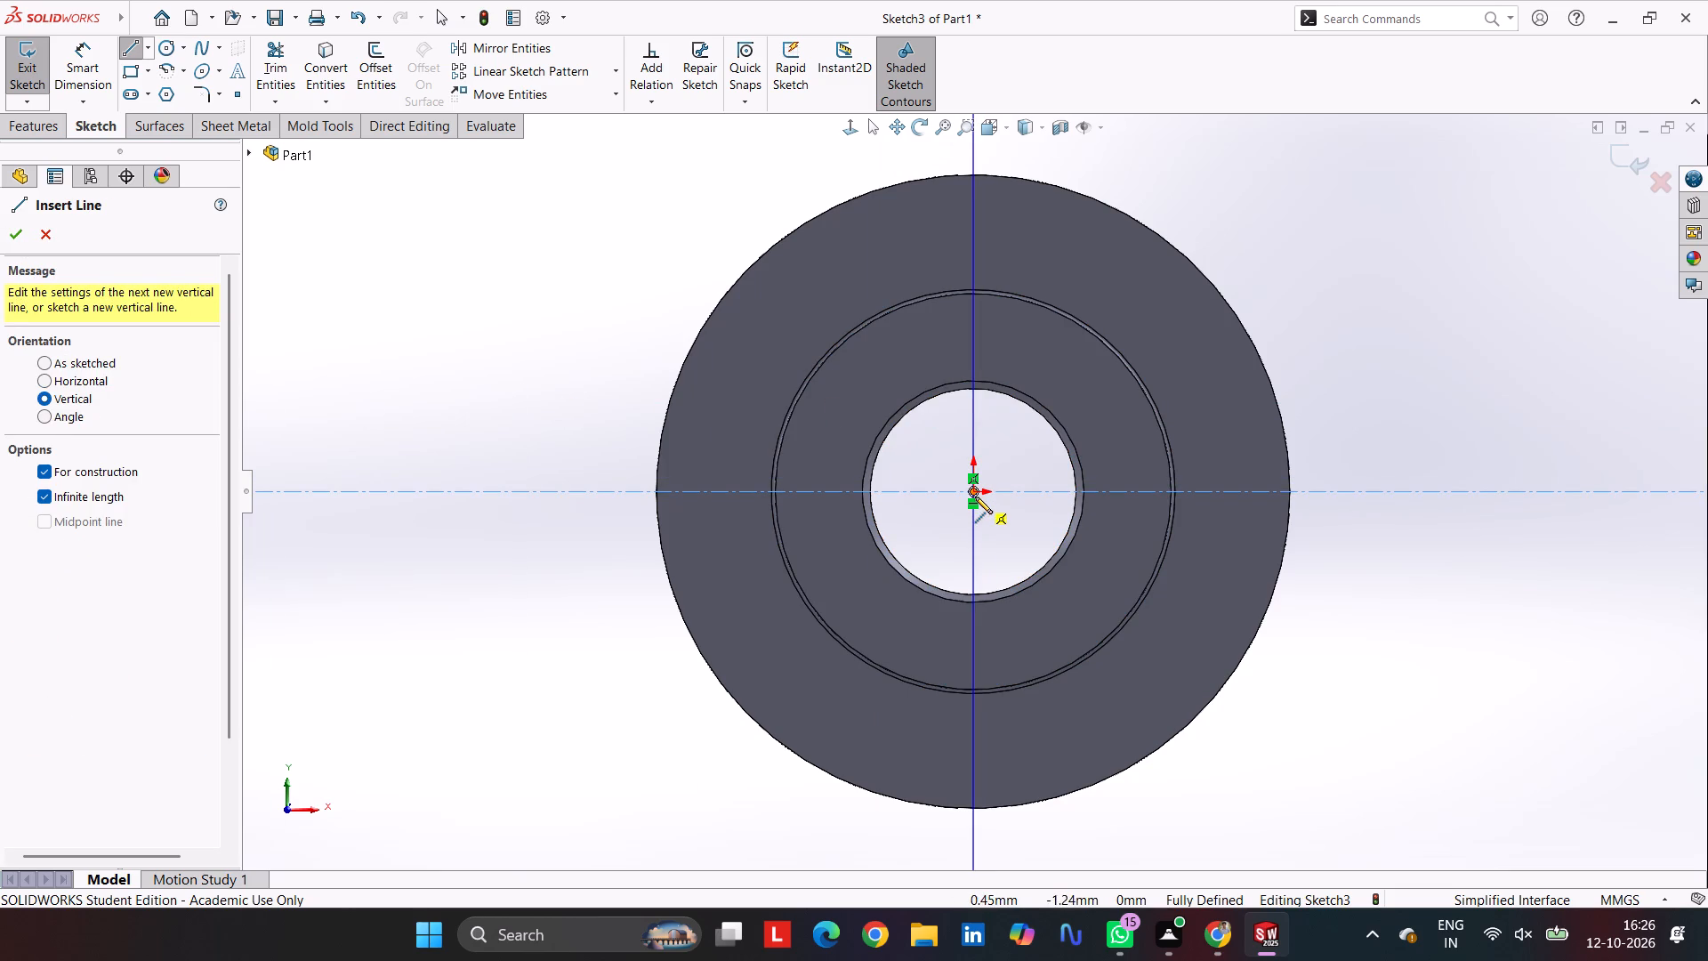
pyautogui.click(975, 497)
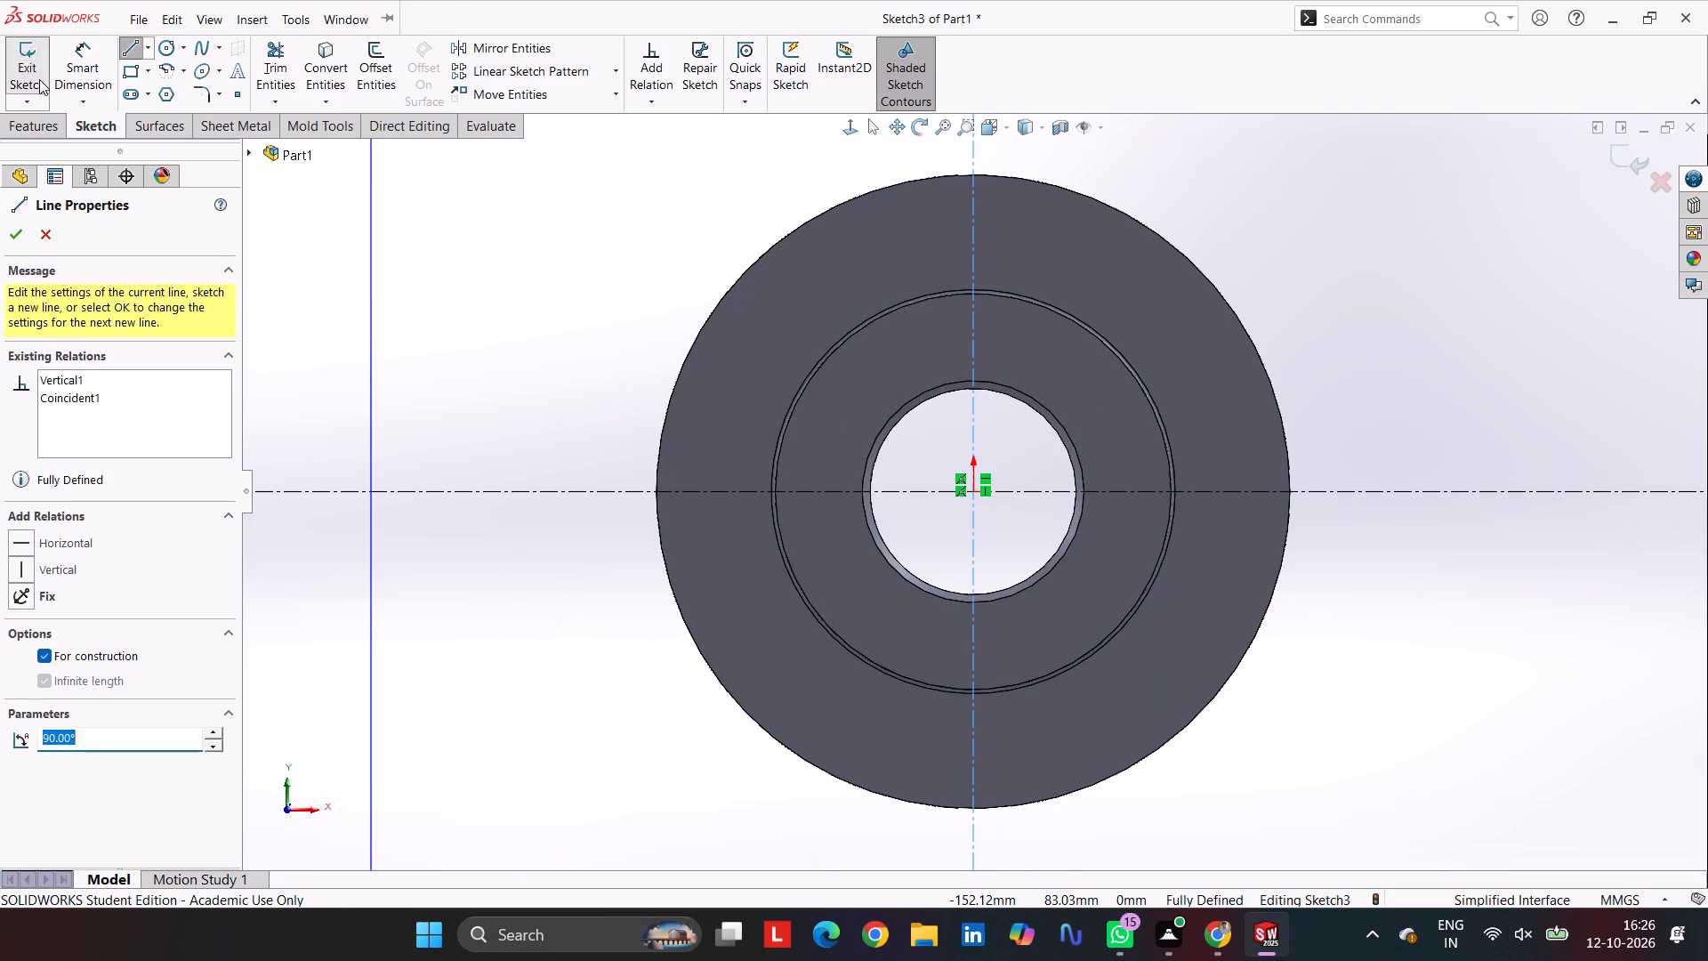
# Sketch a circle of about 6.9 mm radius centred where the vertical construction line meets the bore's bottom edge.
pyautogui.click(165, 50)
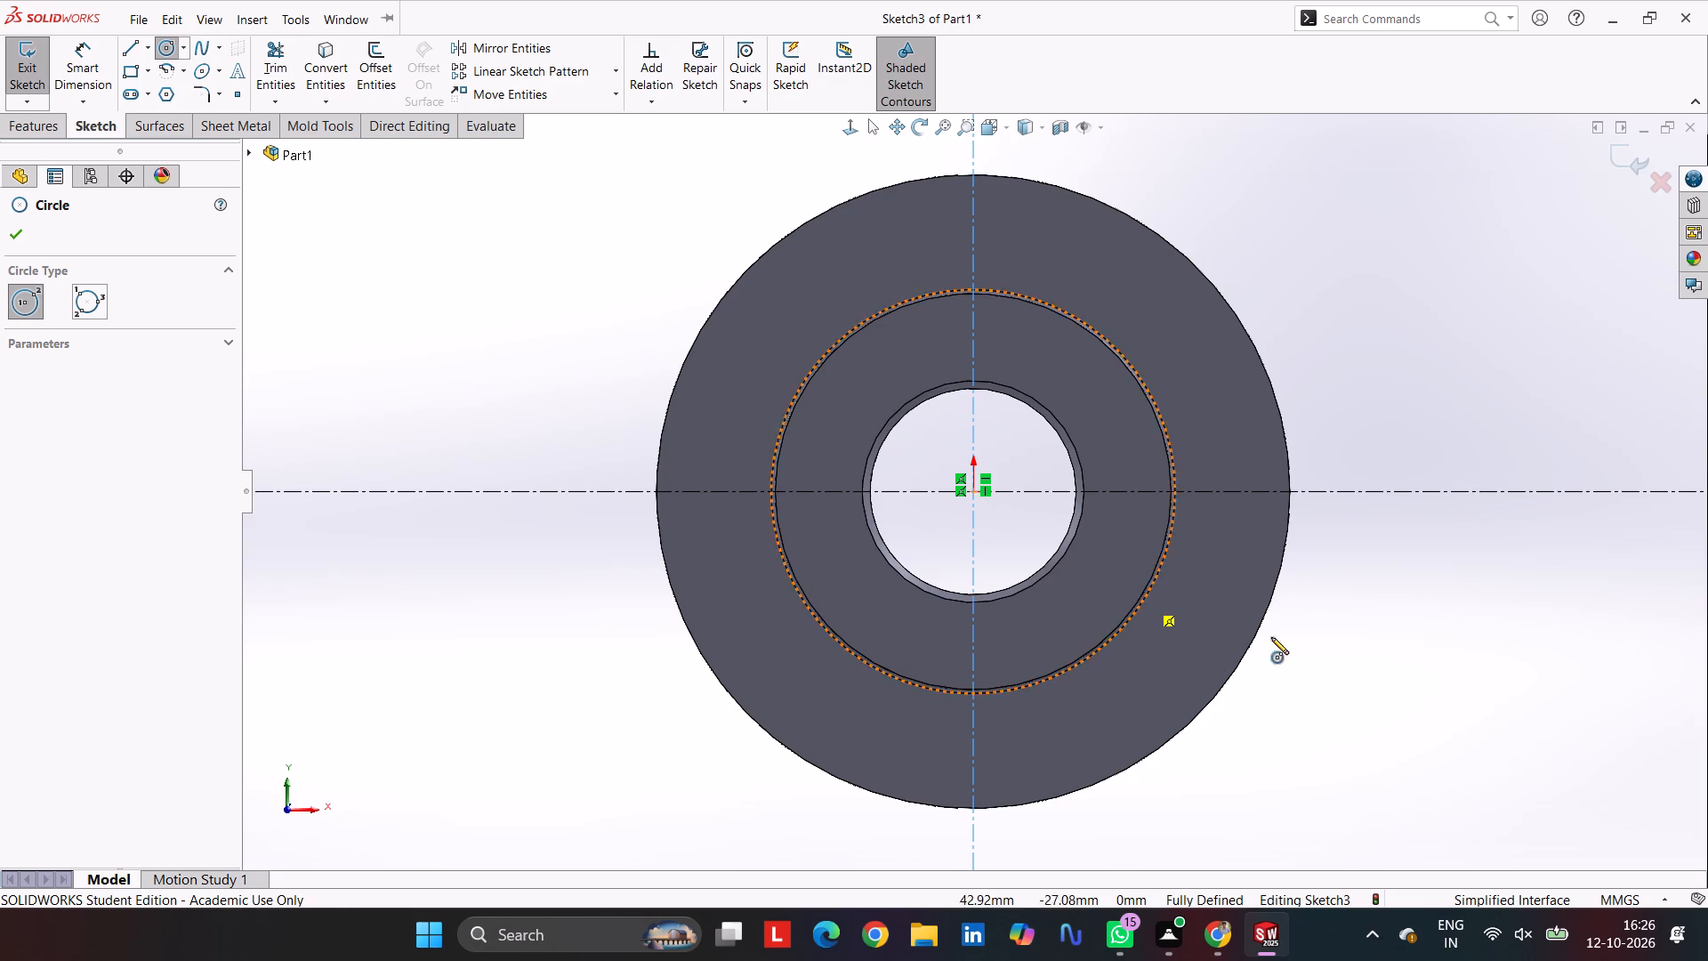
pyautogui.click(974, 592)
pyautogui.click(971, 622)
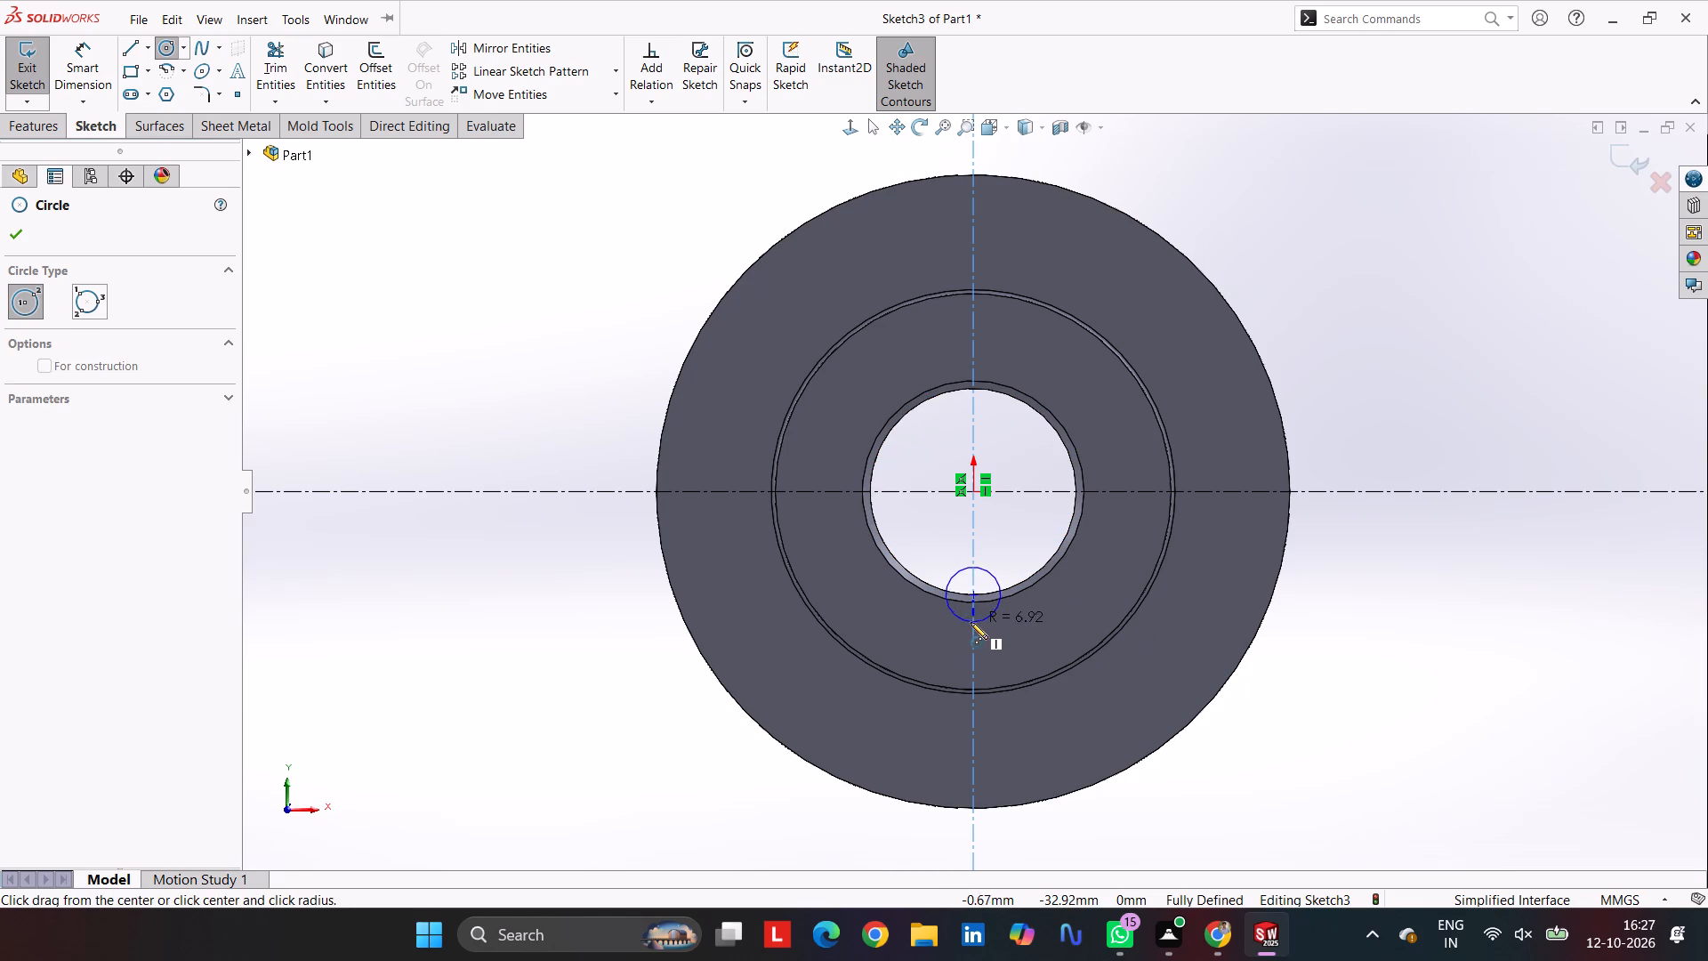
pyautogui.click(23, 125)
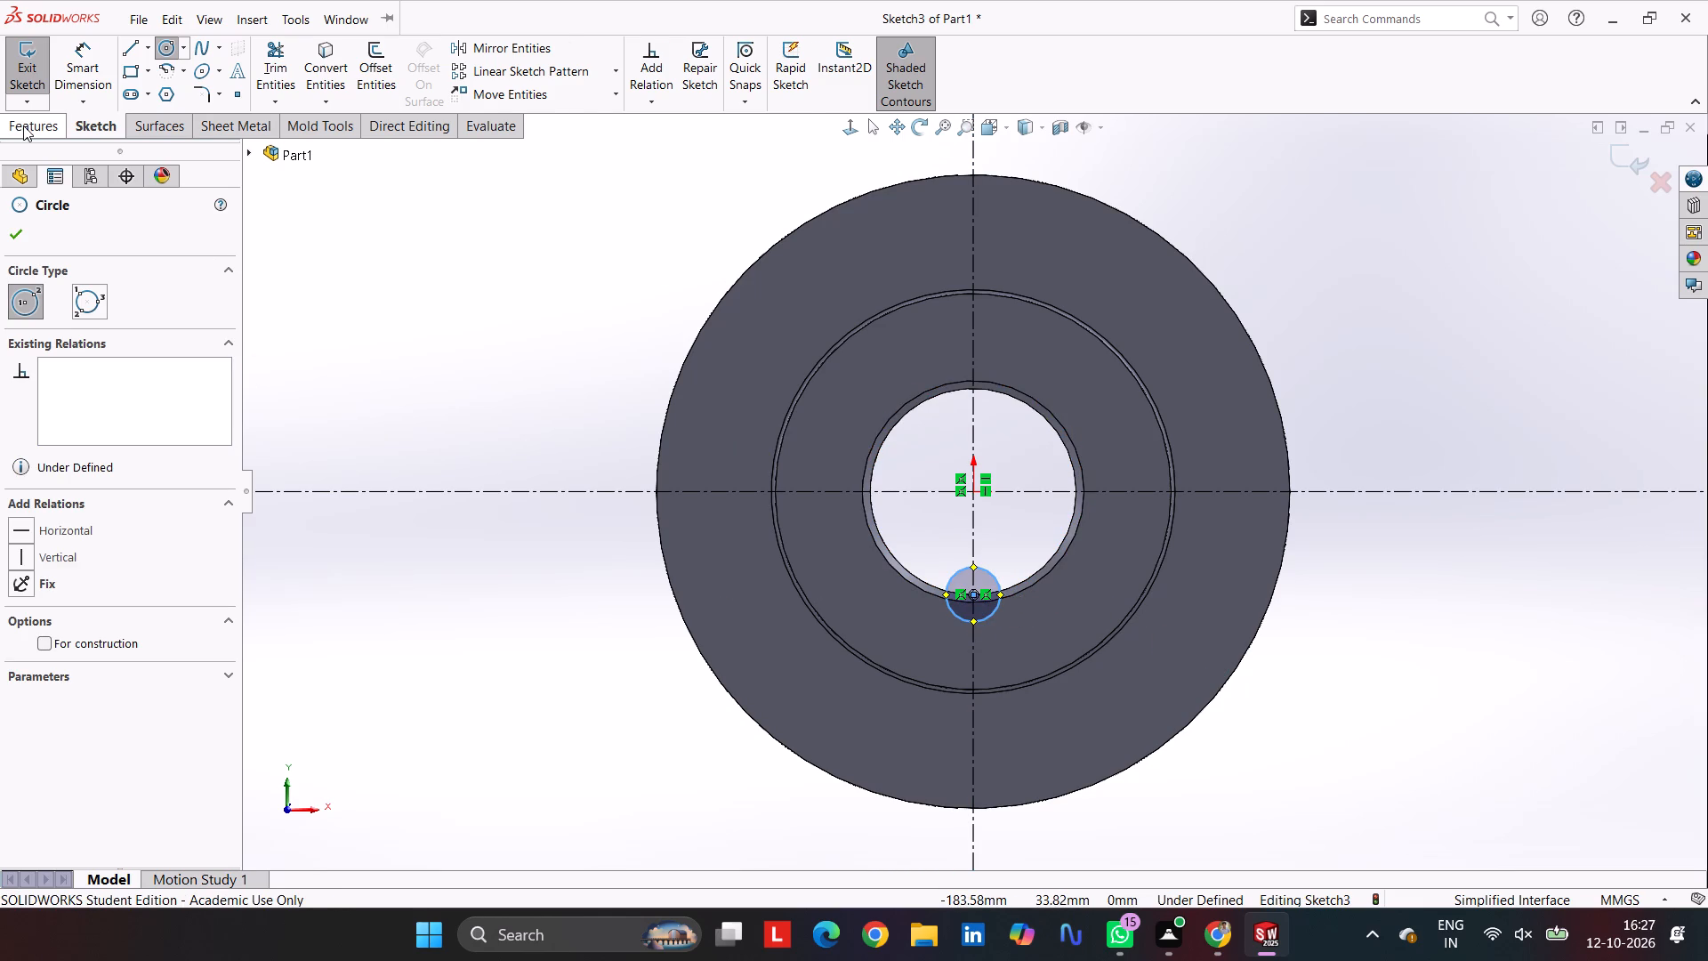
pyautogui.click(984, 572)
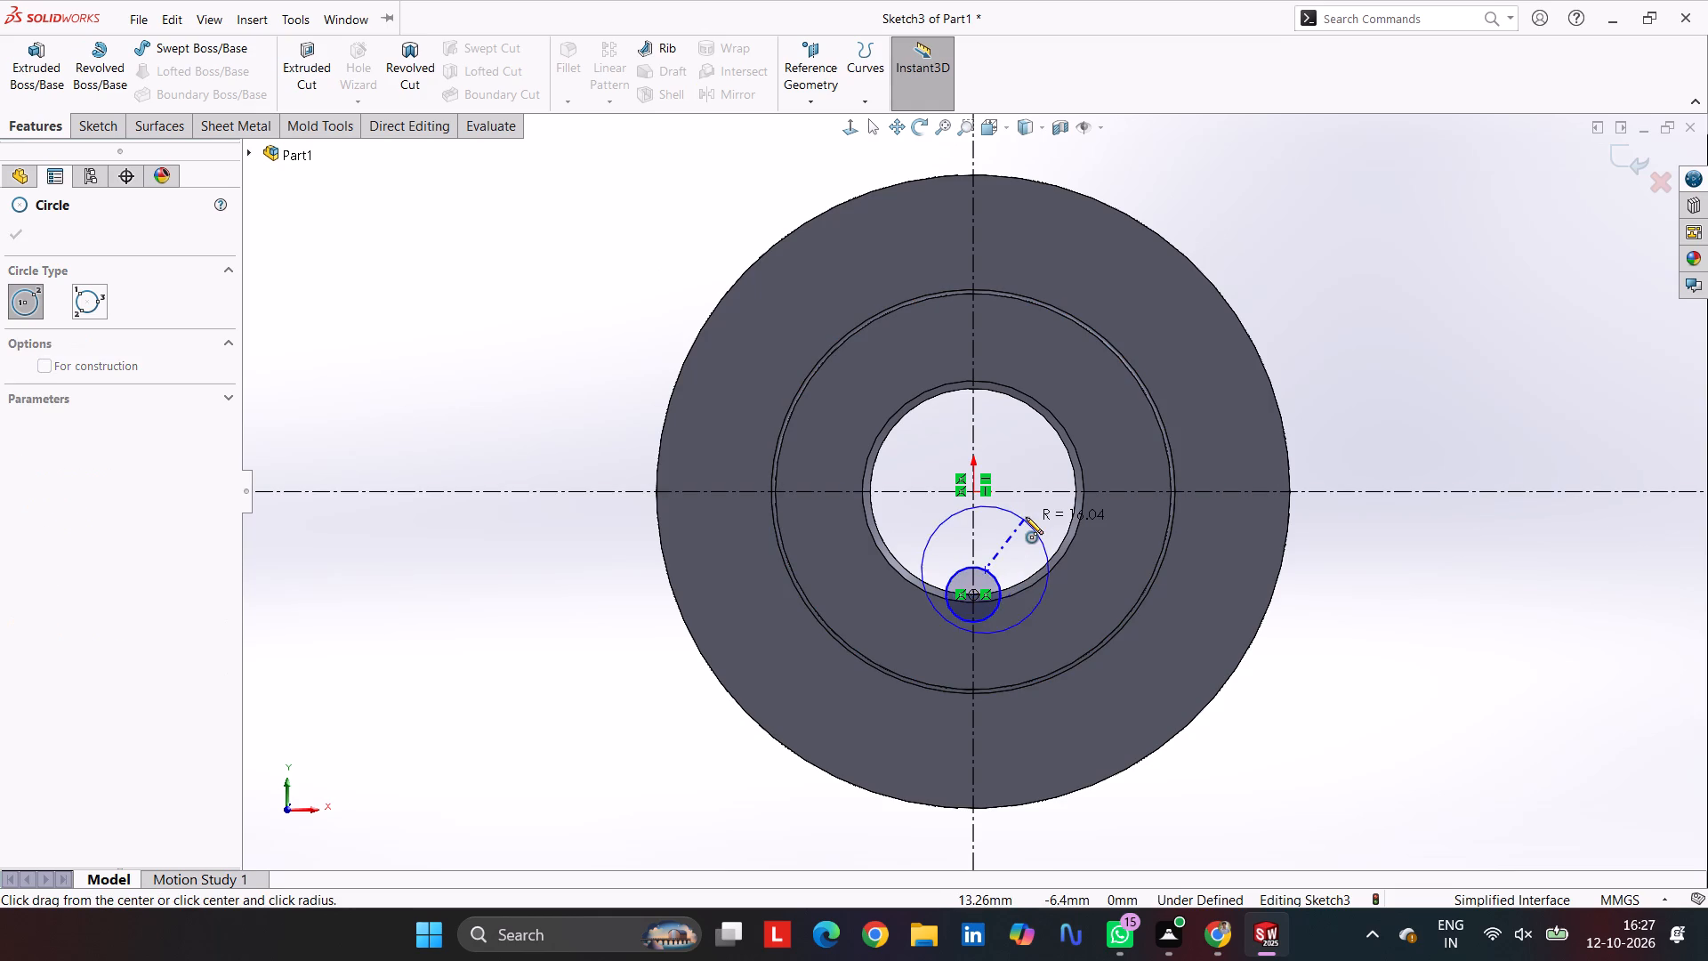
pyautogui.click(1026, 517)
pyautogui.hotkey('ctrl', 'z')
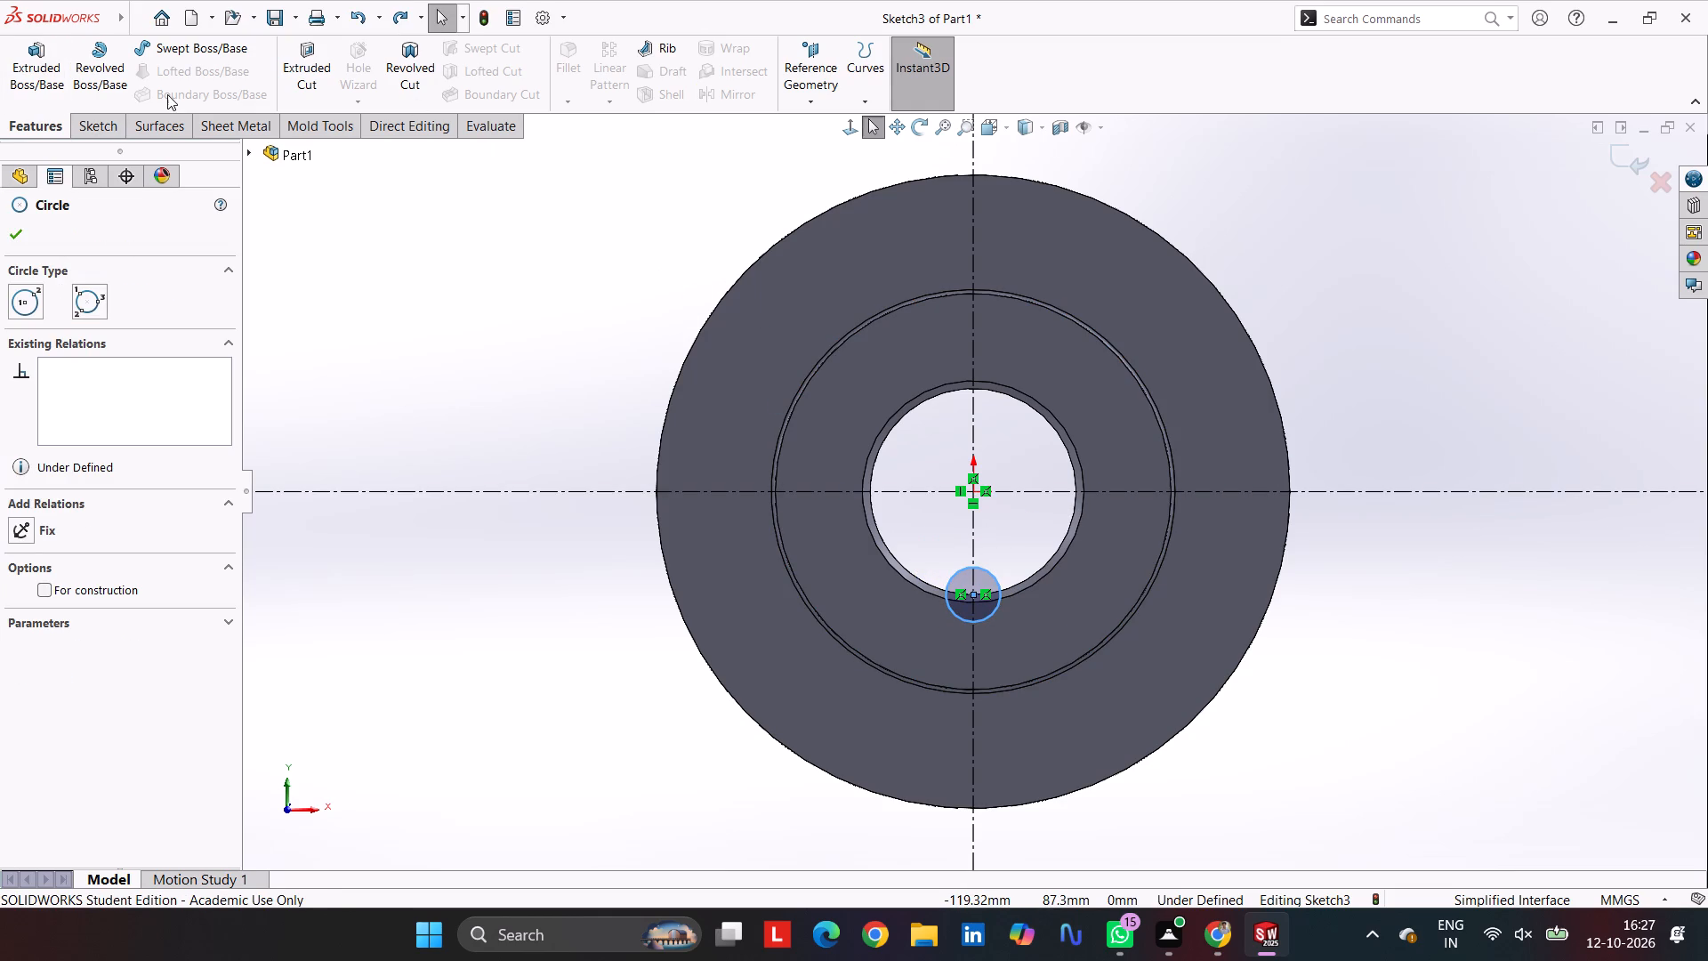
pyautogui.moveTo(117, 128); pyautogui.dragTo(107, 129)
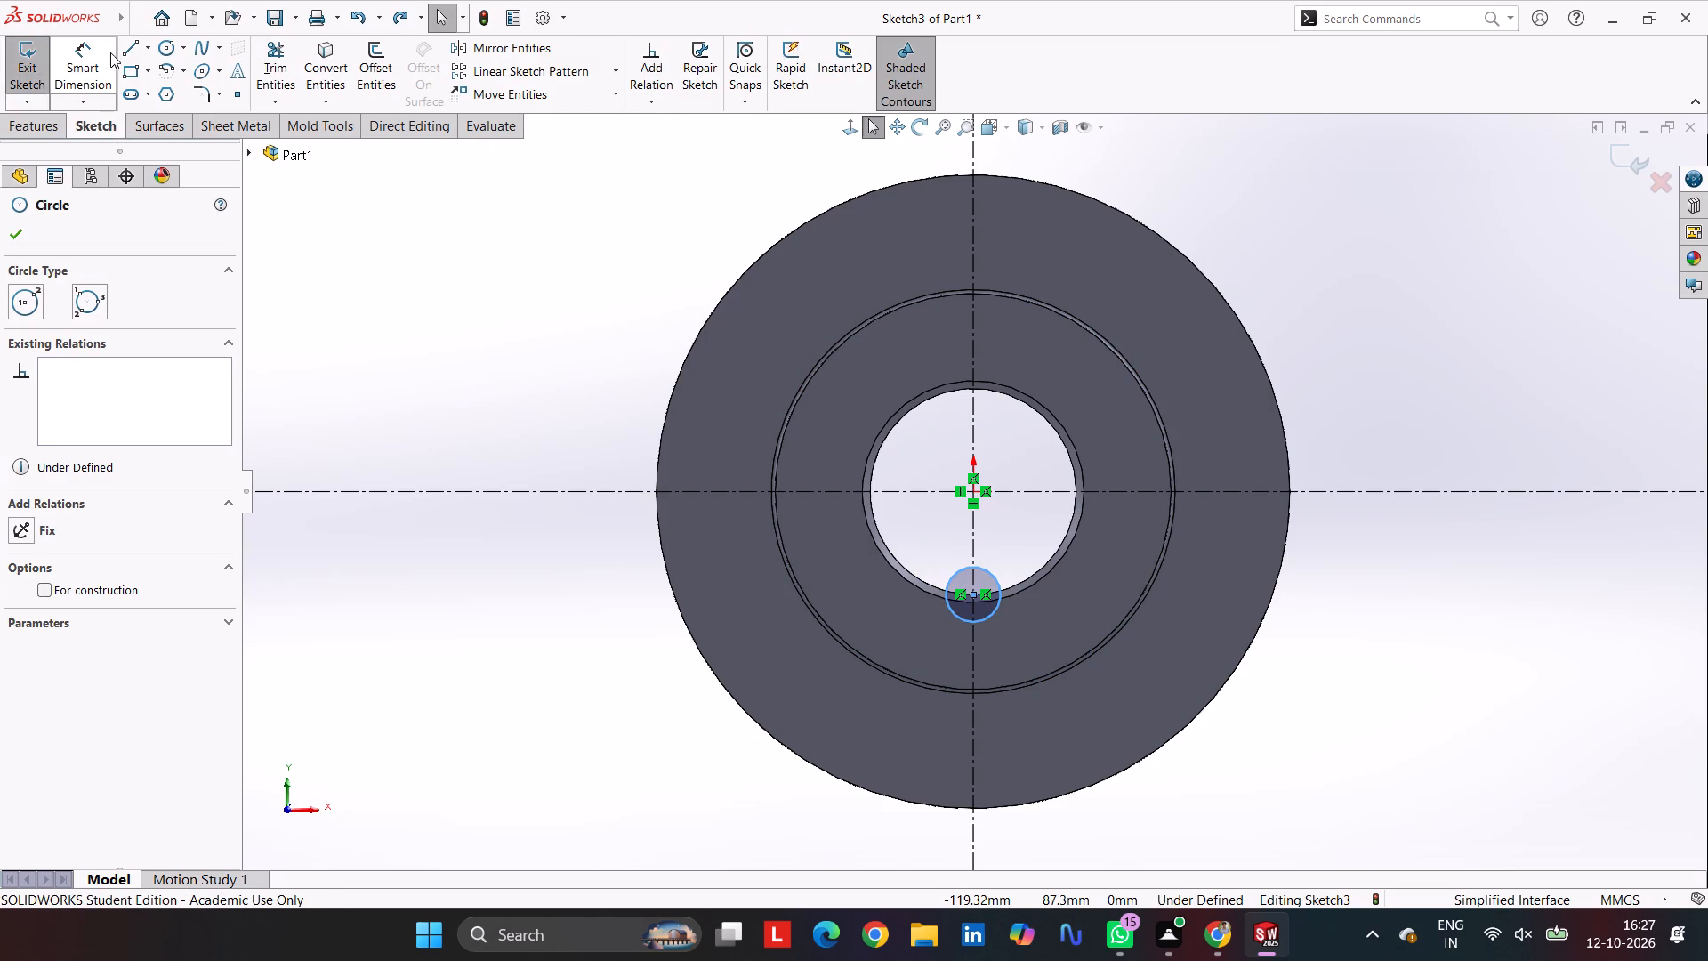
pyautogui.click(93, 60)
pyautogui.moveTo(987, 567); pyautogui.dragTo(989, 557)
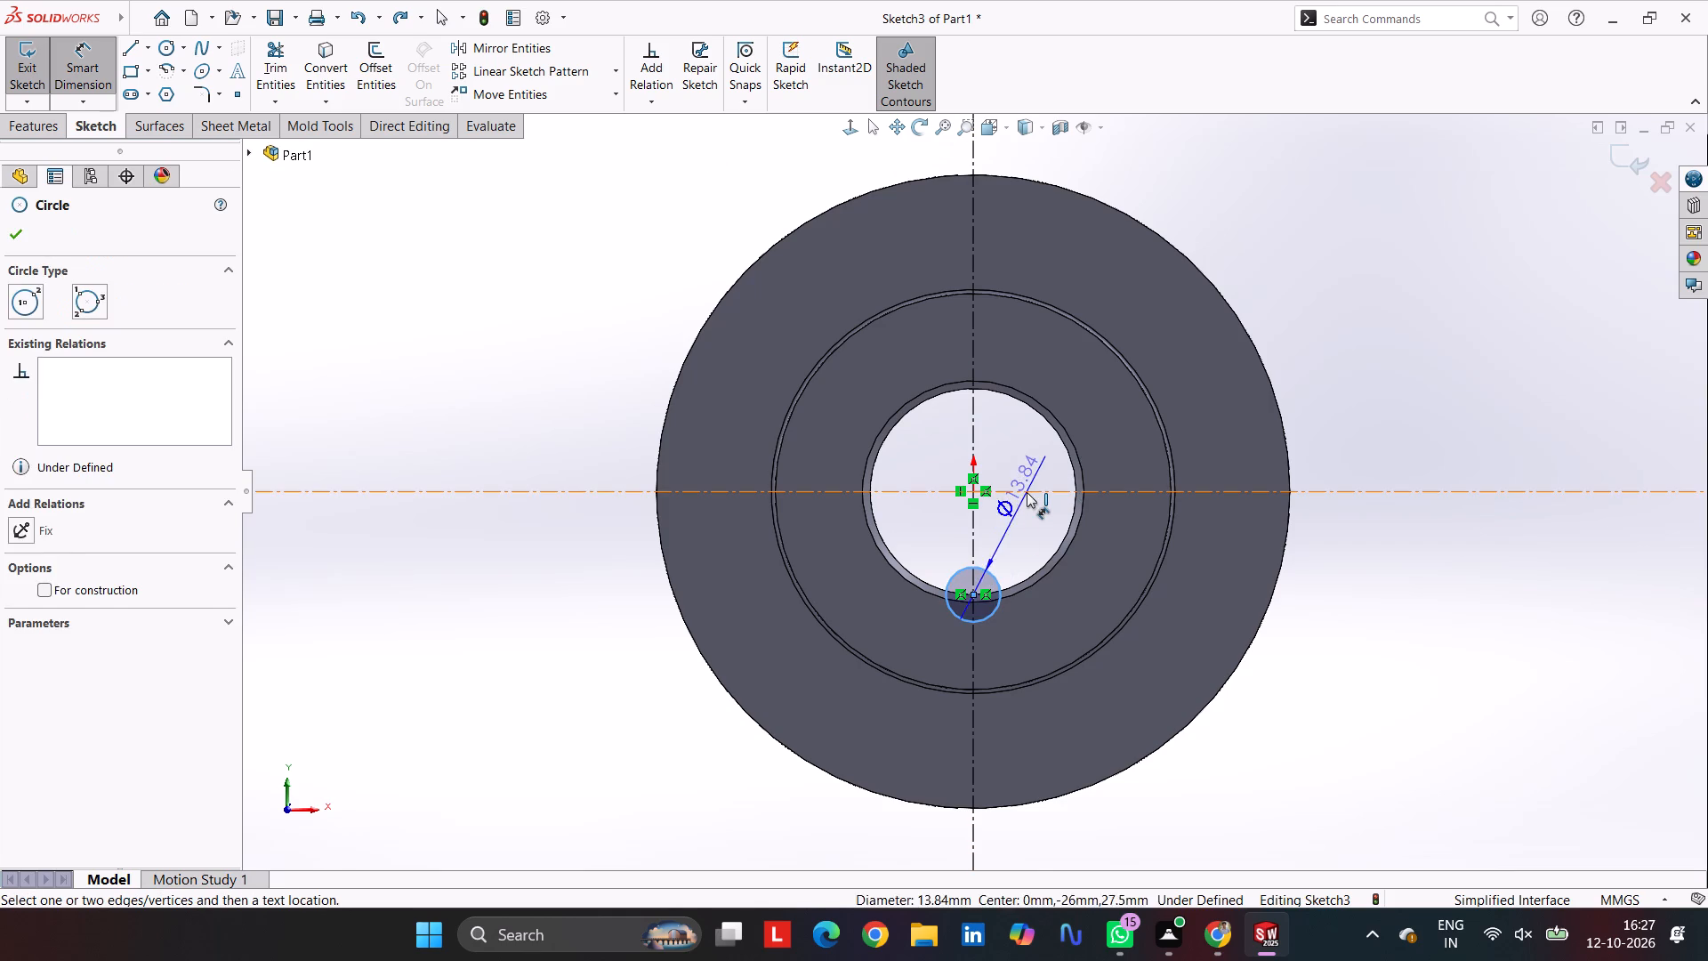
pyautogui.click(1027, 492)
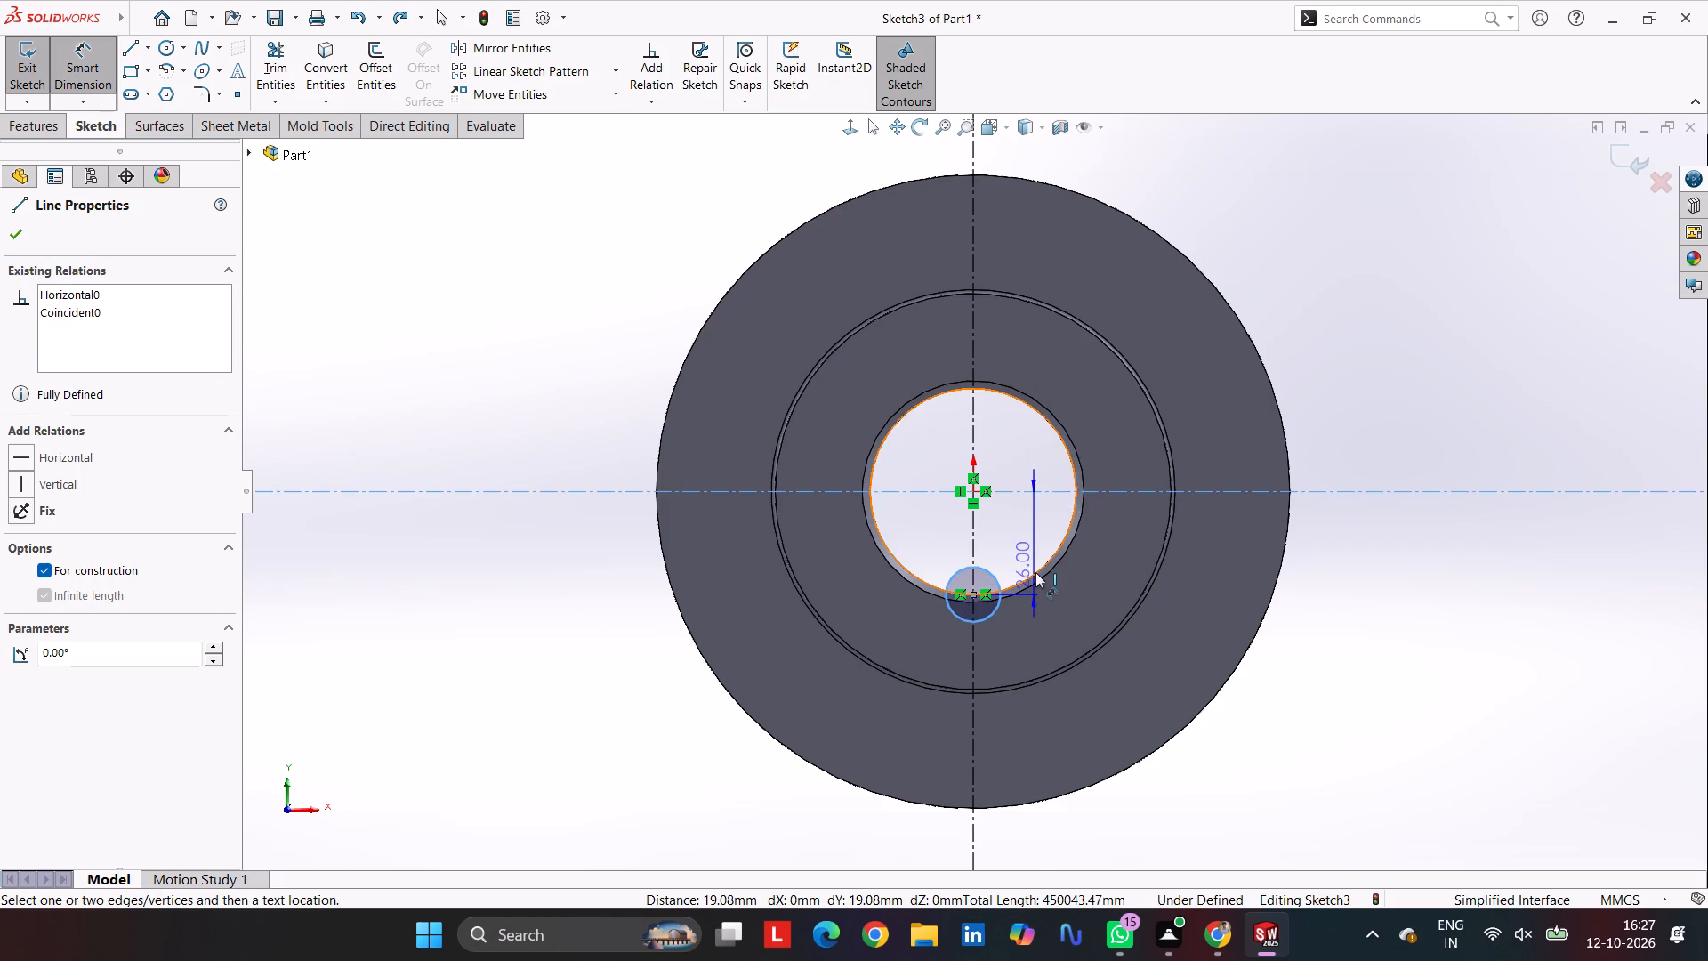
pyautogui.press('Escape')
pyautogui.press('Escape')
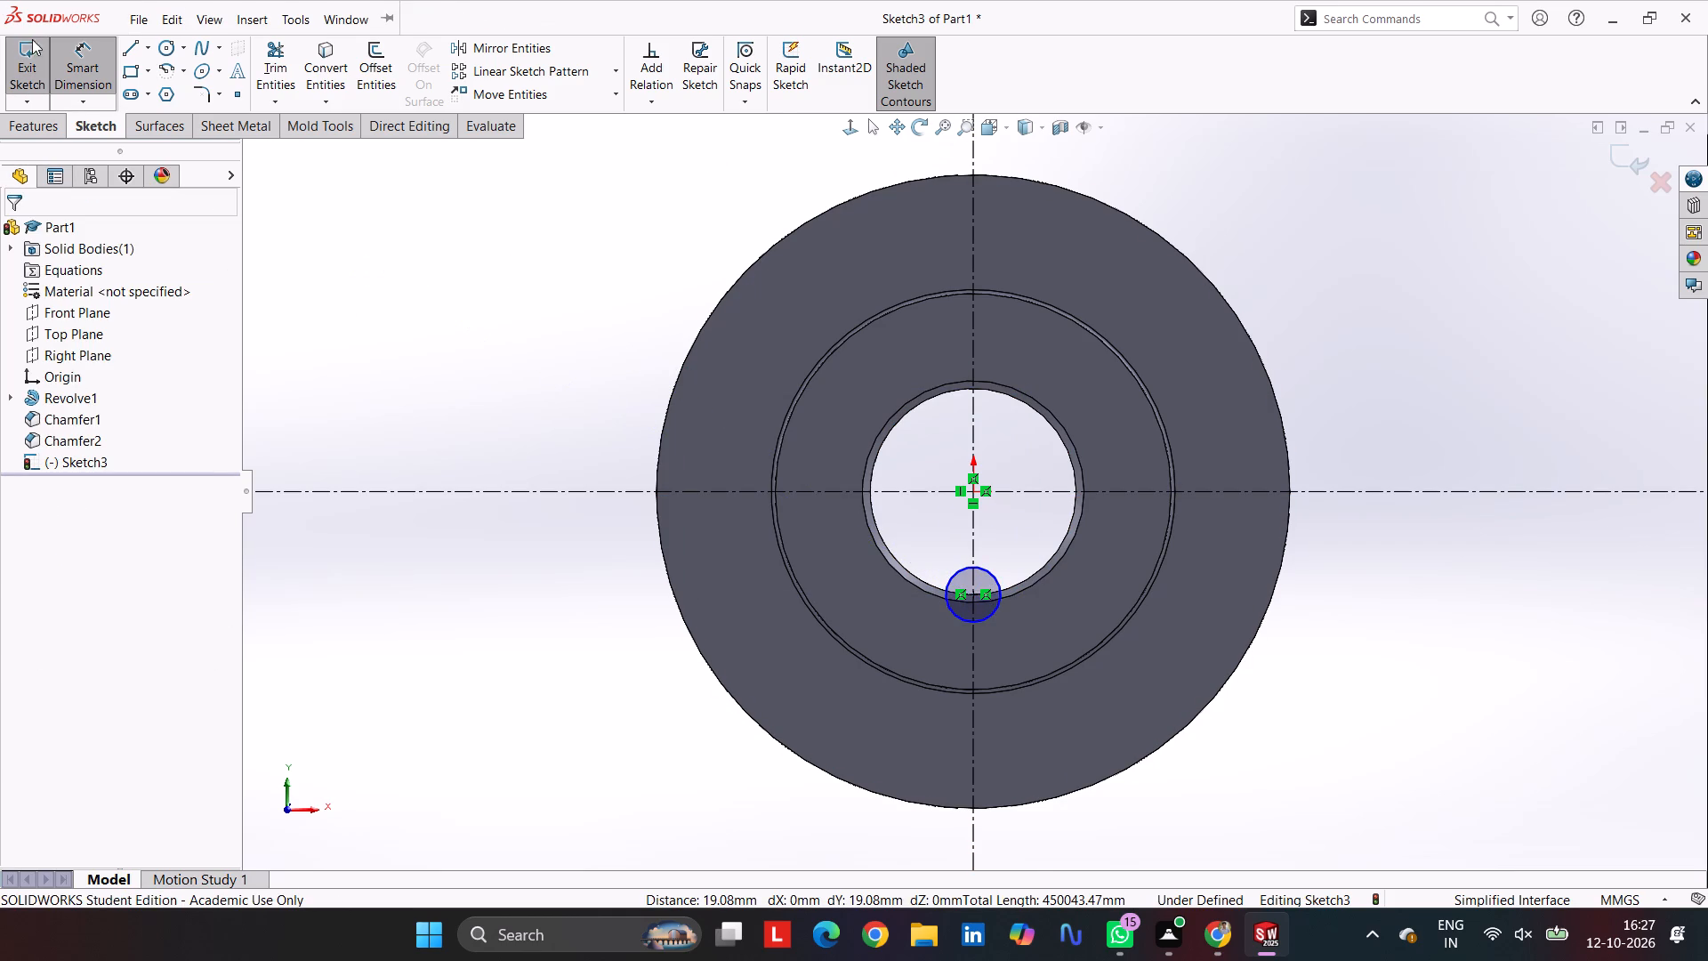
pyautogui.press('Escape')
# Dimension the small circle at the bore's bottom edge to a diameter of 8 mm.
pyautogui.click(97, 65)
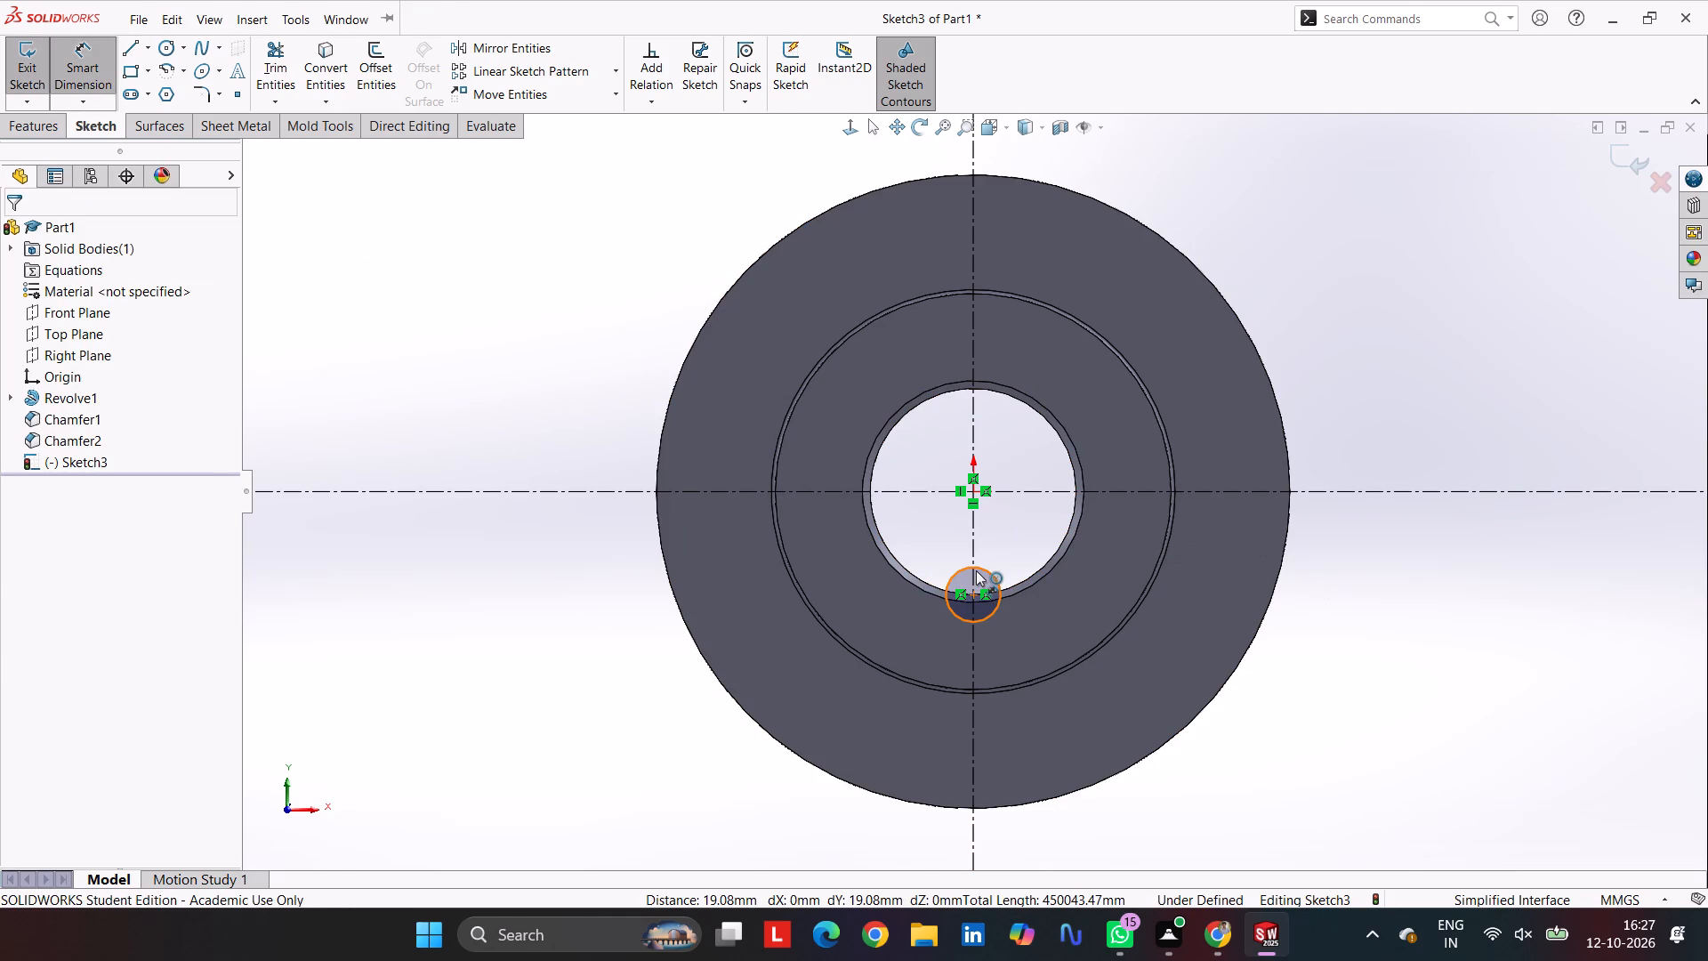
pyautogui.click(979, 569)
pyautogui.click(995, 542)
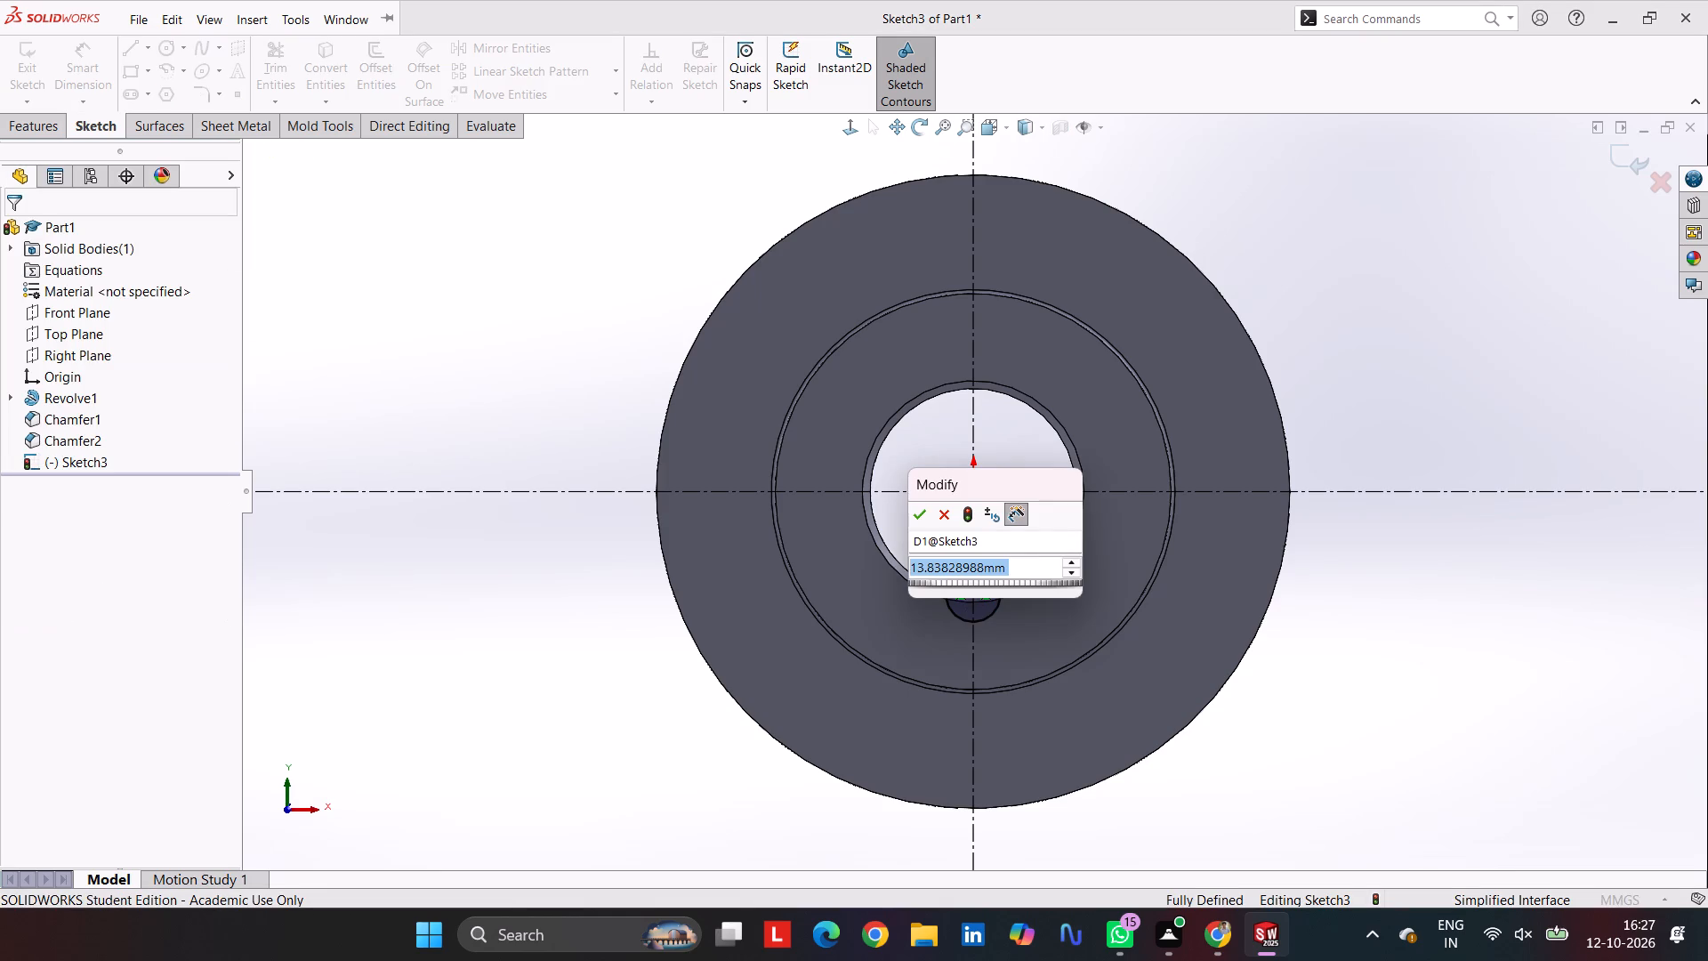
pyautogui.press('8')
pyautogui.press('Return')
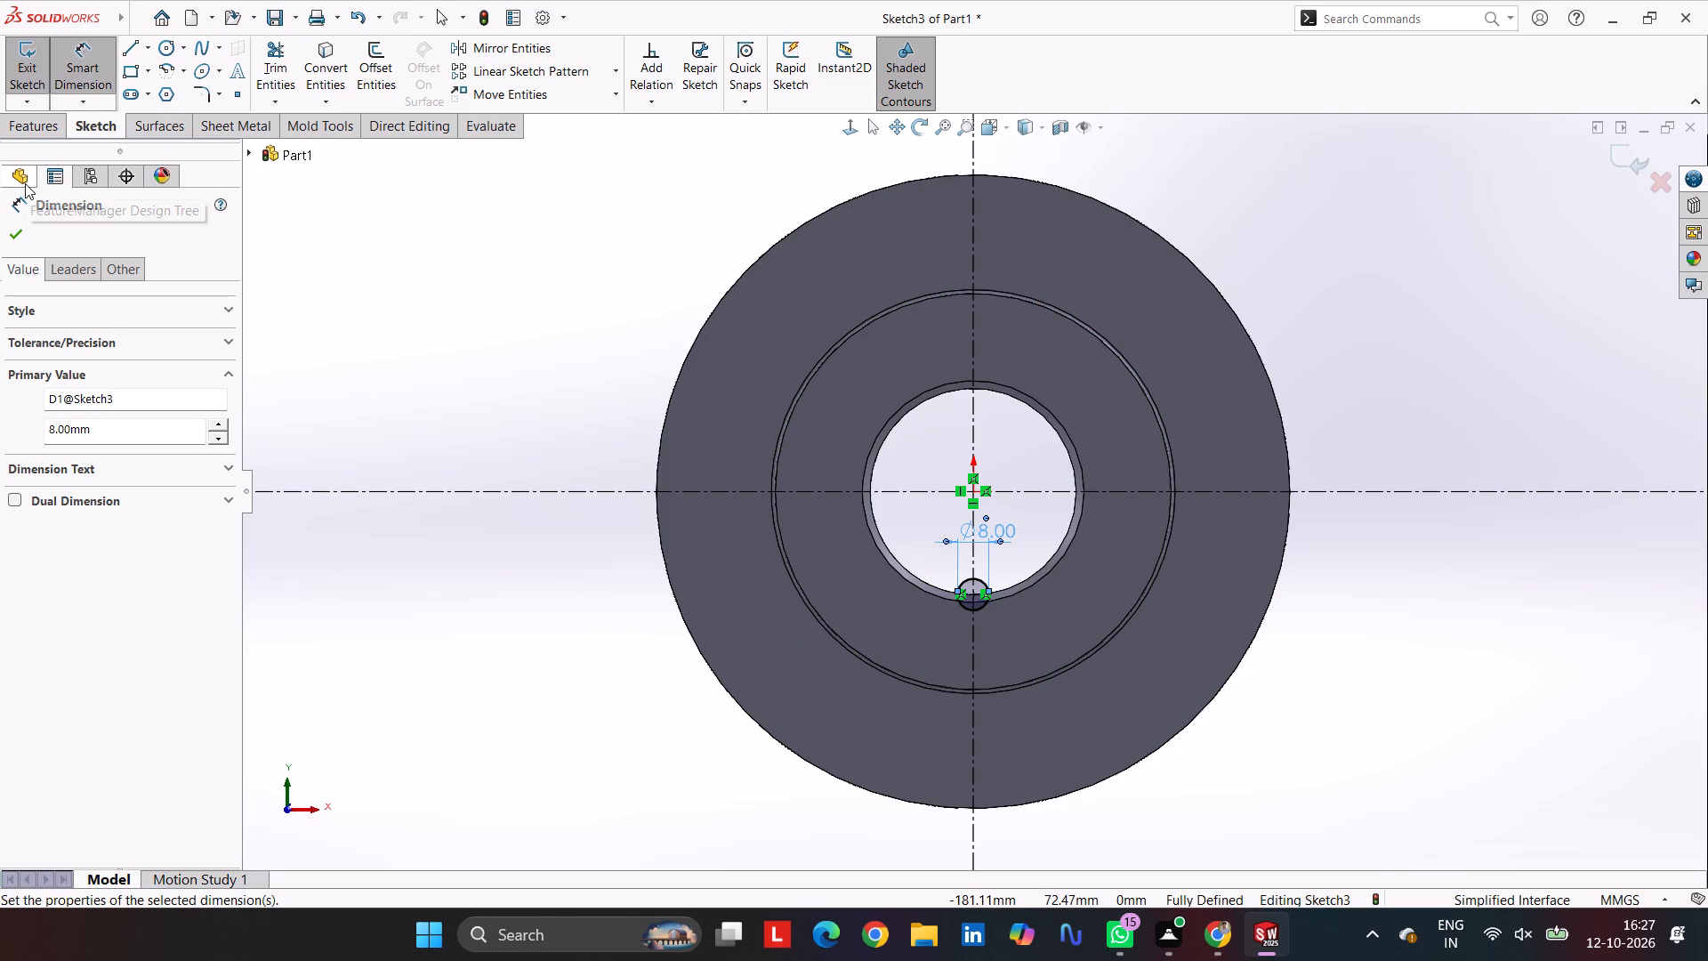
pyautogui.click(41, 124)
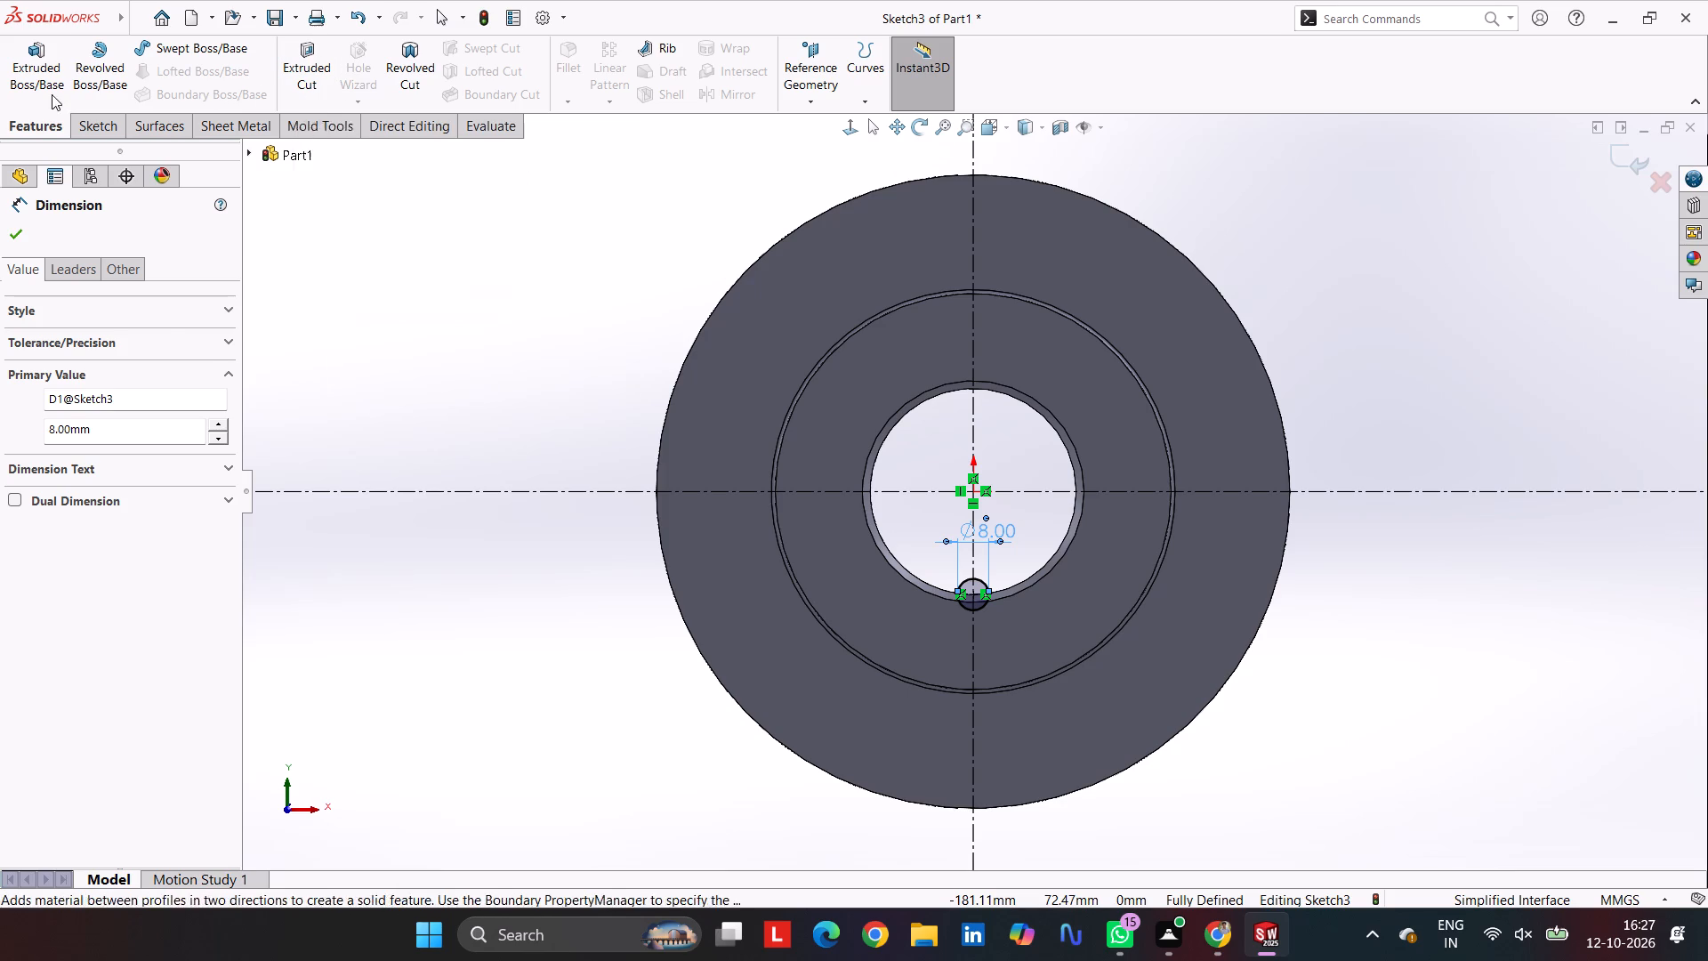
pyautogui.click(92, 139)
pyautogui.click(93, 133)
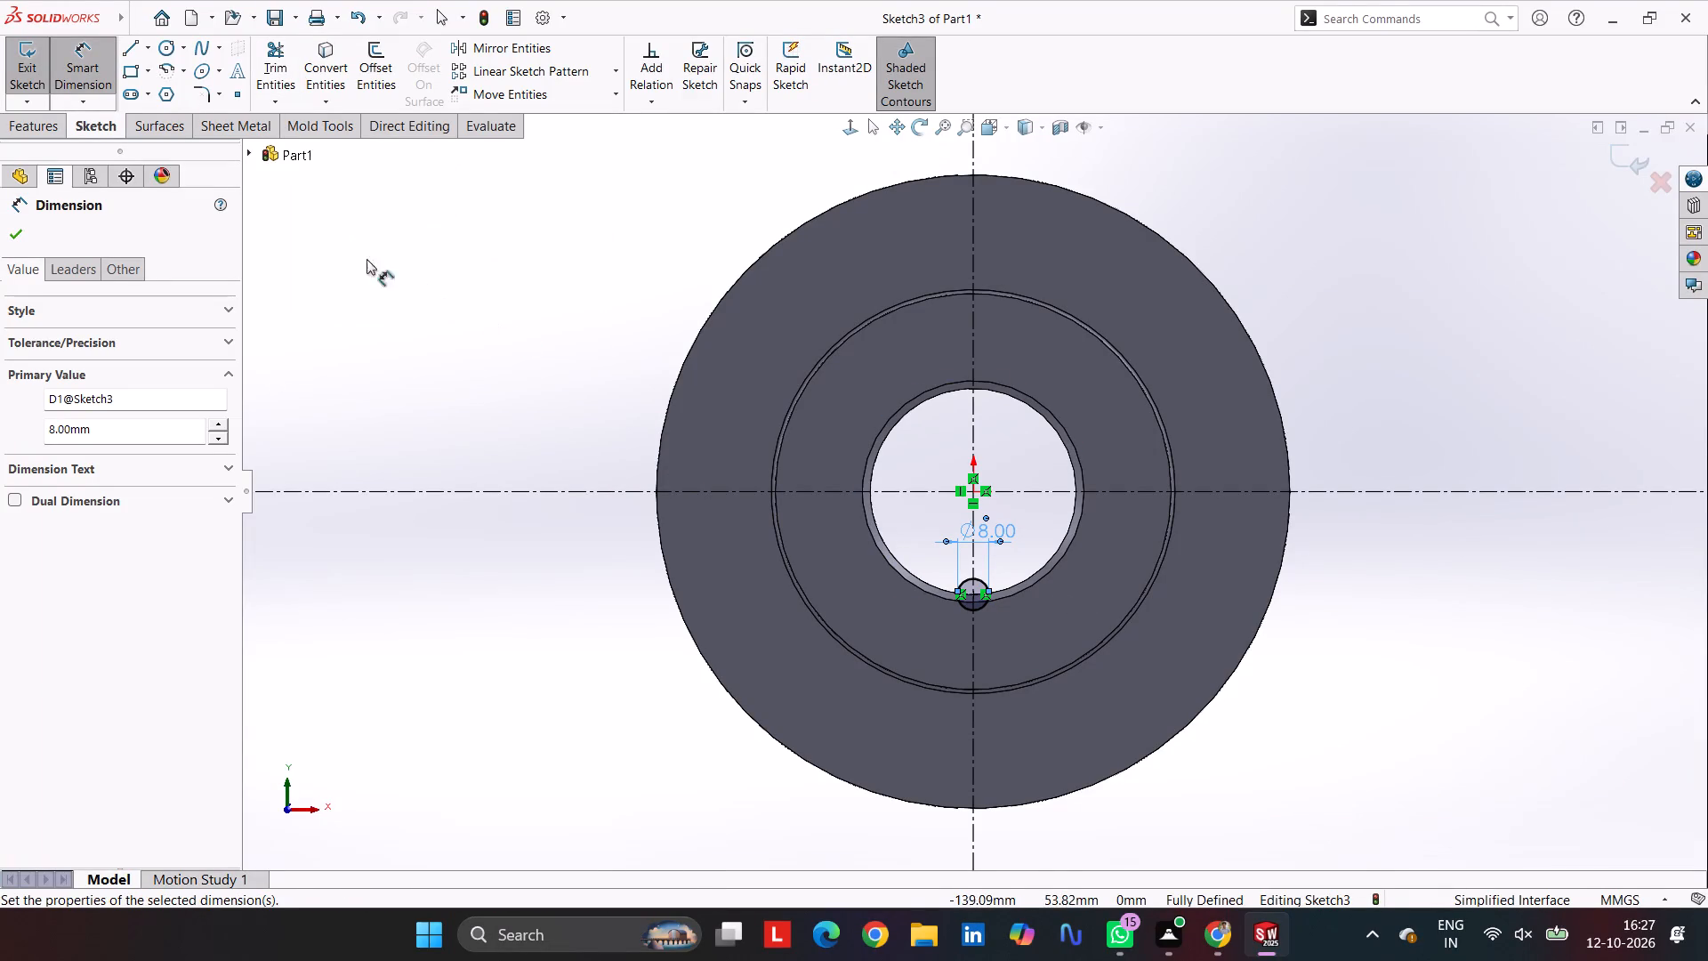
pyautogui.click(14, 231)
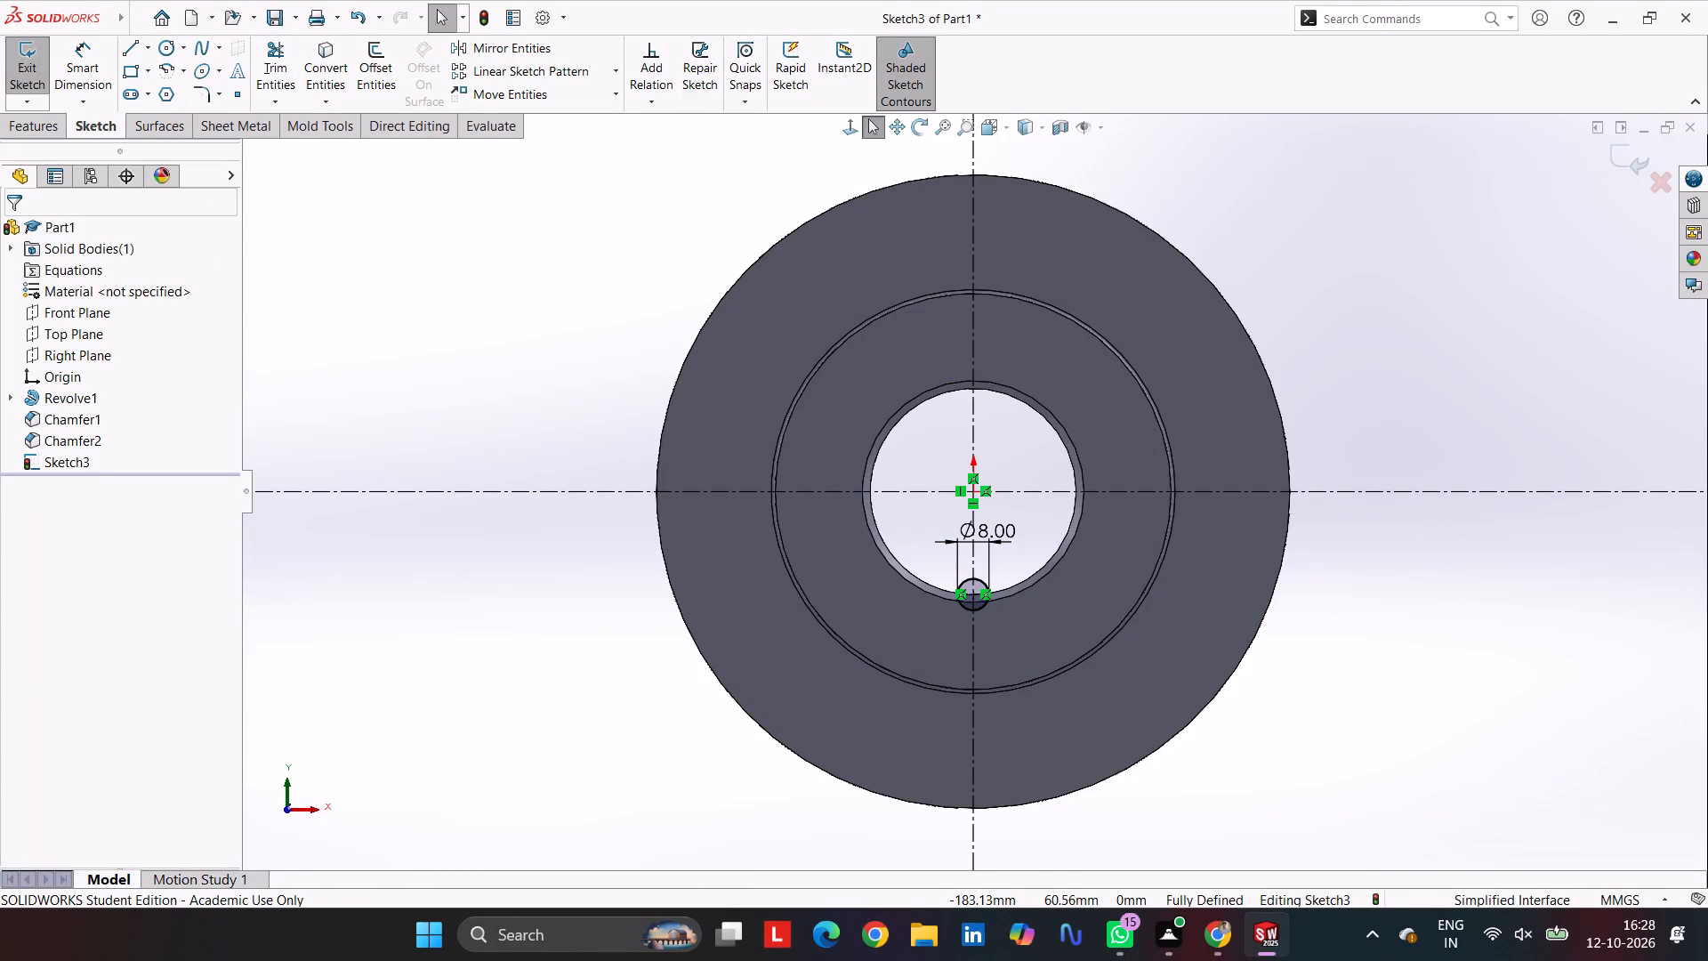
# Exit the sketch on the hub's front face, keeping its changes.
pyautogui.click(24, 117)
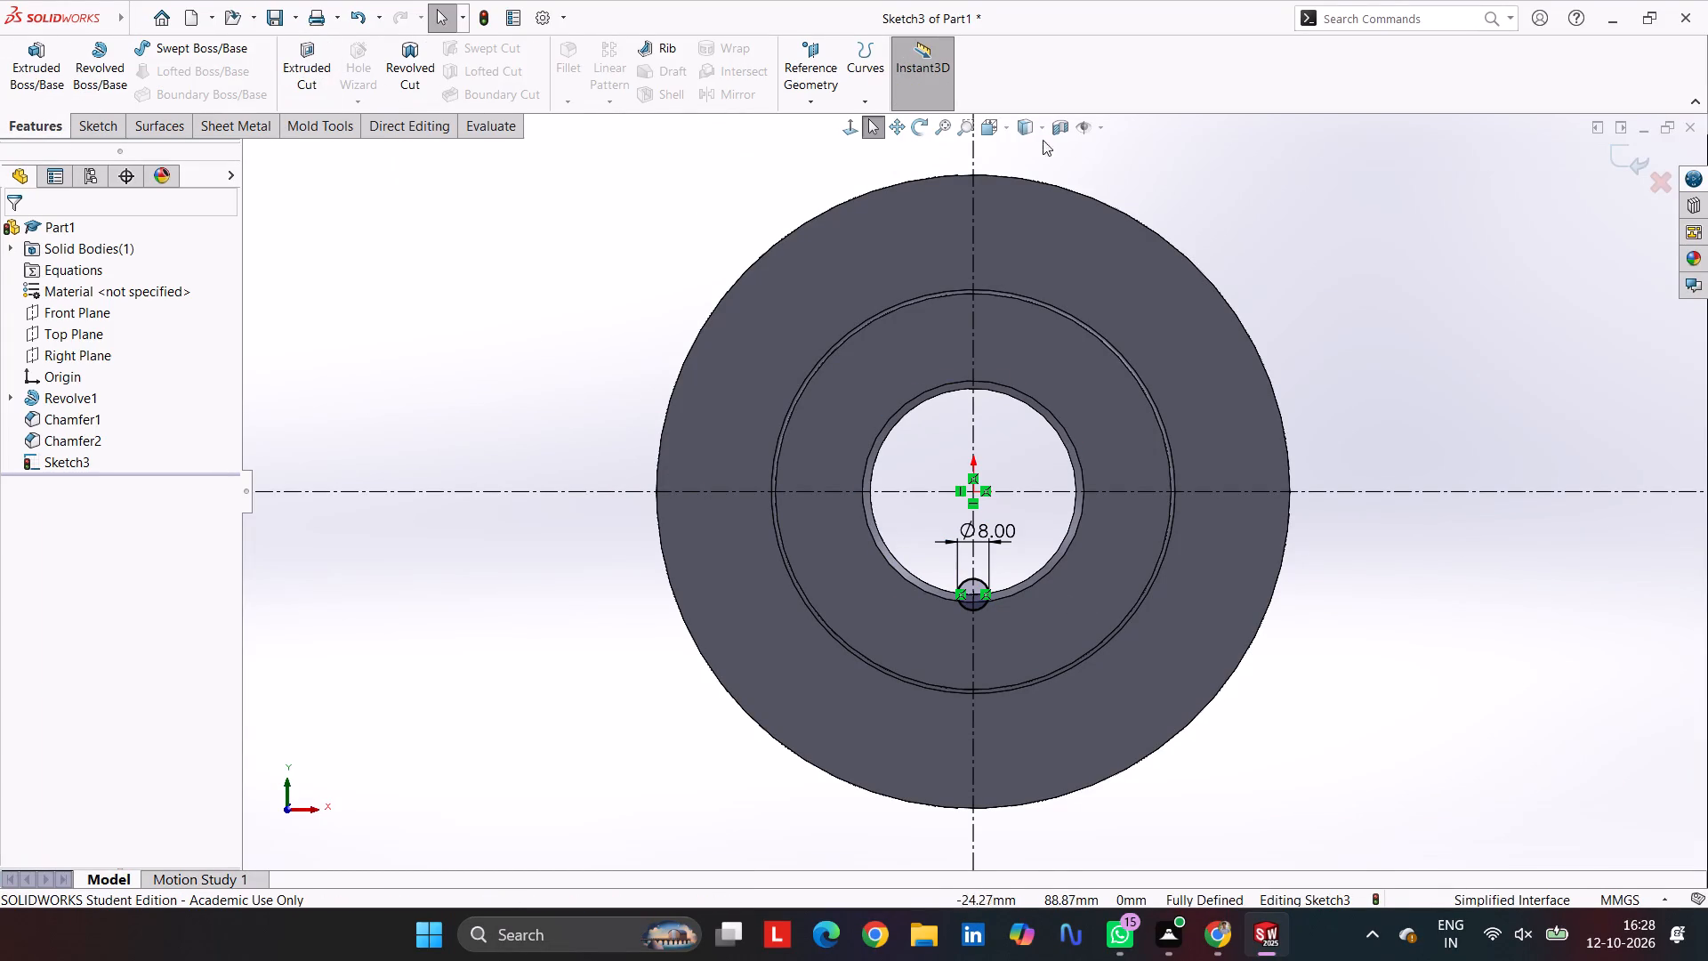
pyautogui.press('Escape')
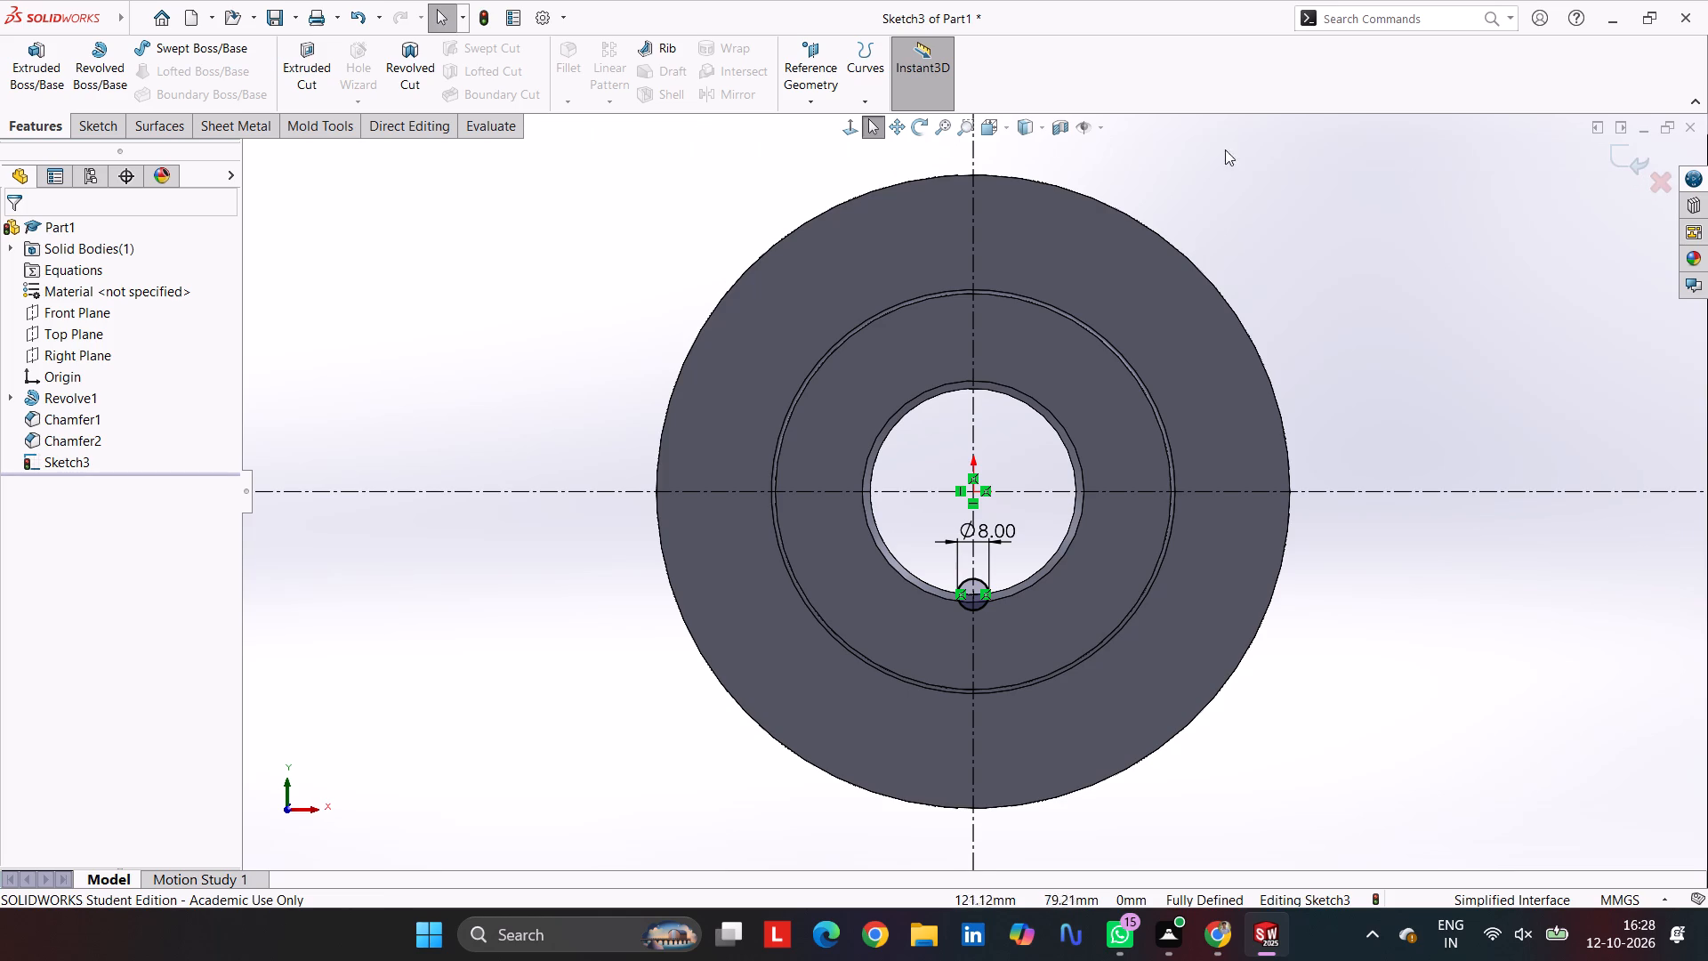
pyautogui.press('Escape')
pyautogui.press('Escape')
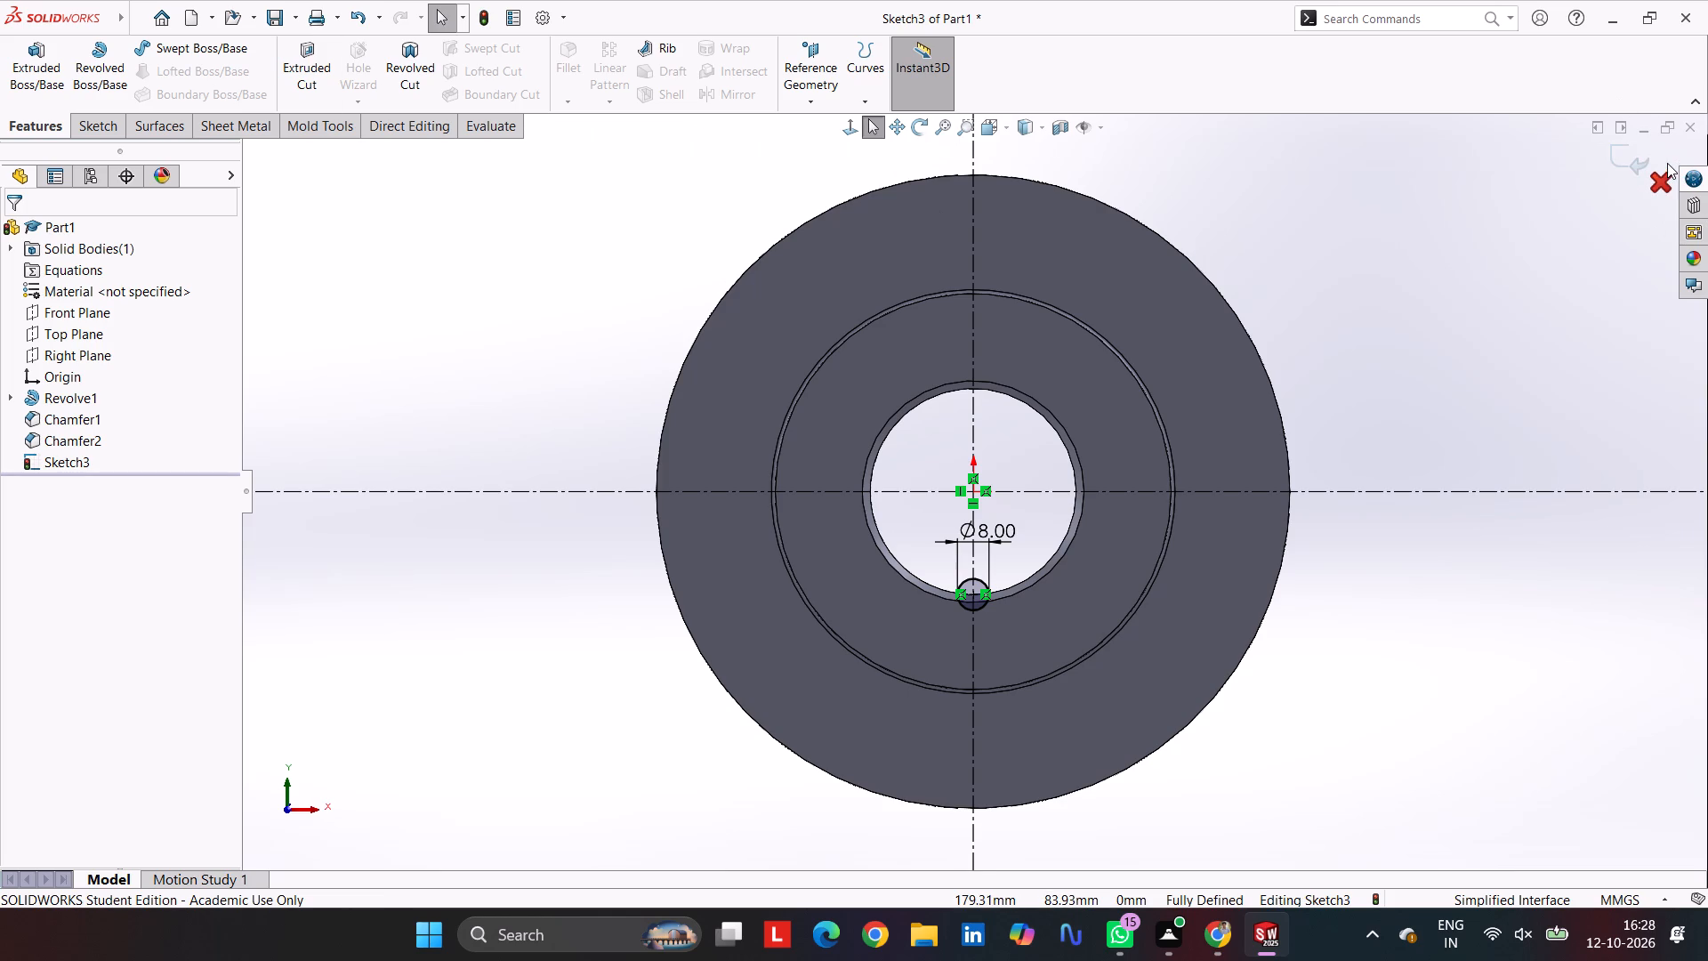
pyautogui.click(1667, 163)
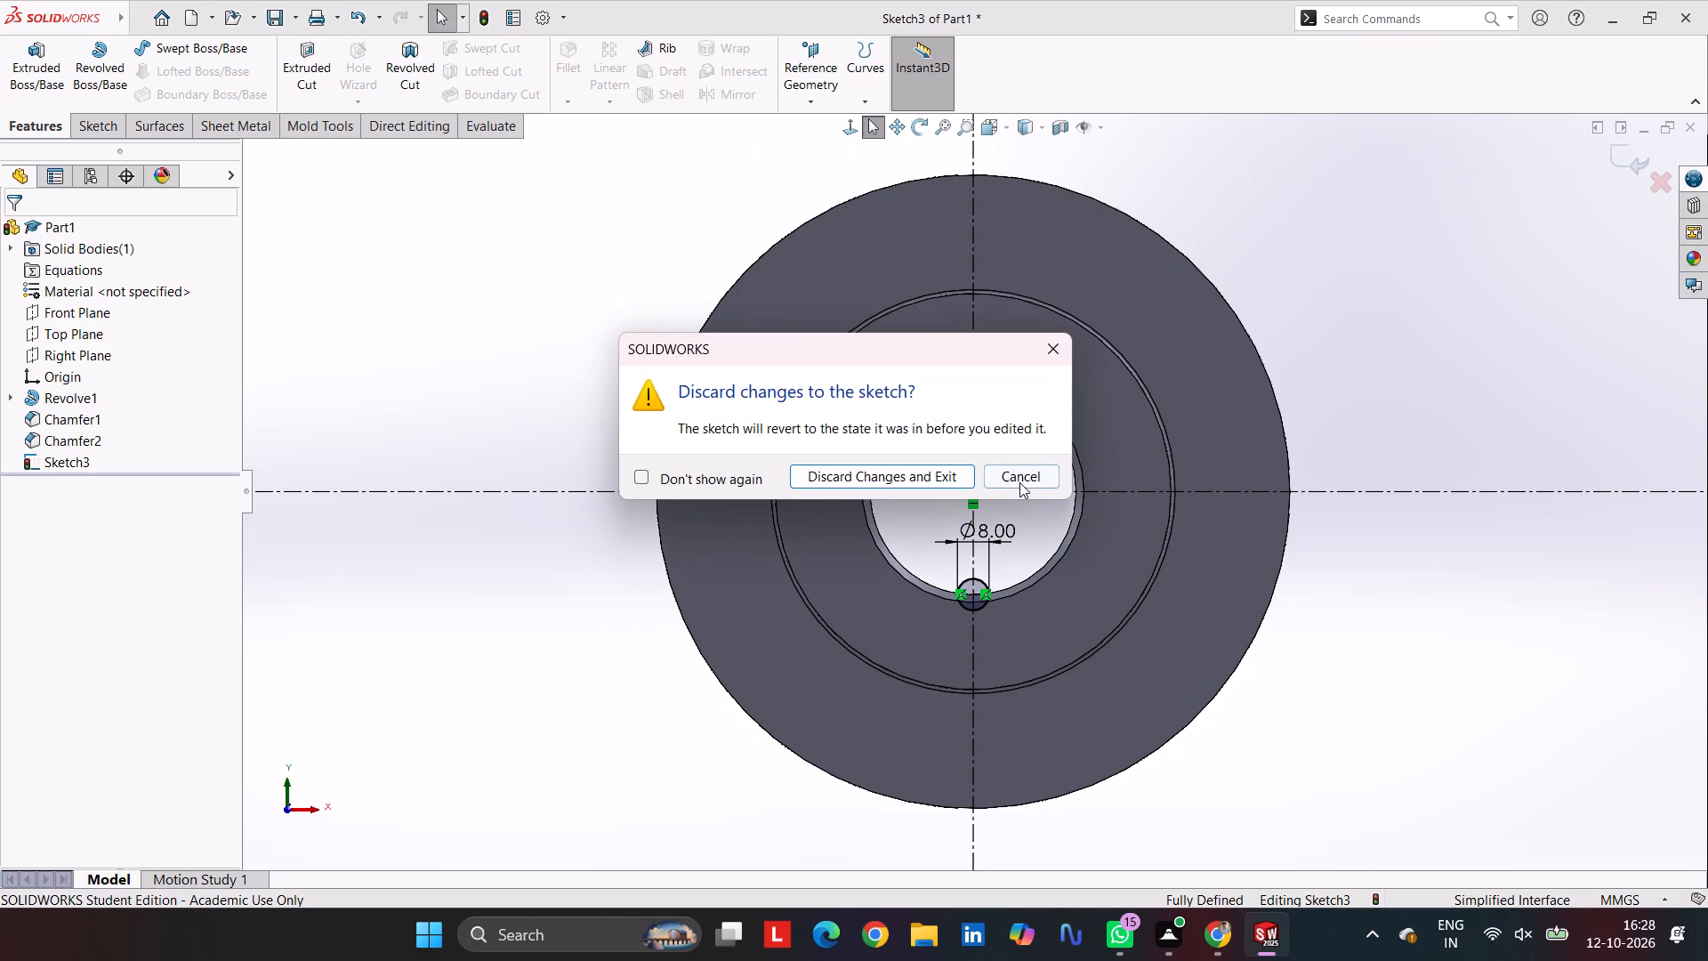
pyautogui.click(1019, 482)
pyautogui.click(1632, 159)
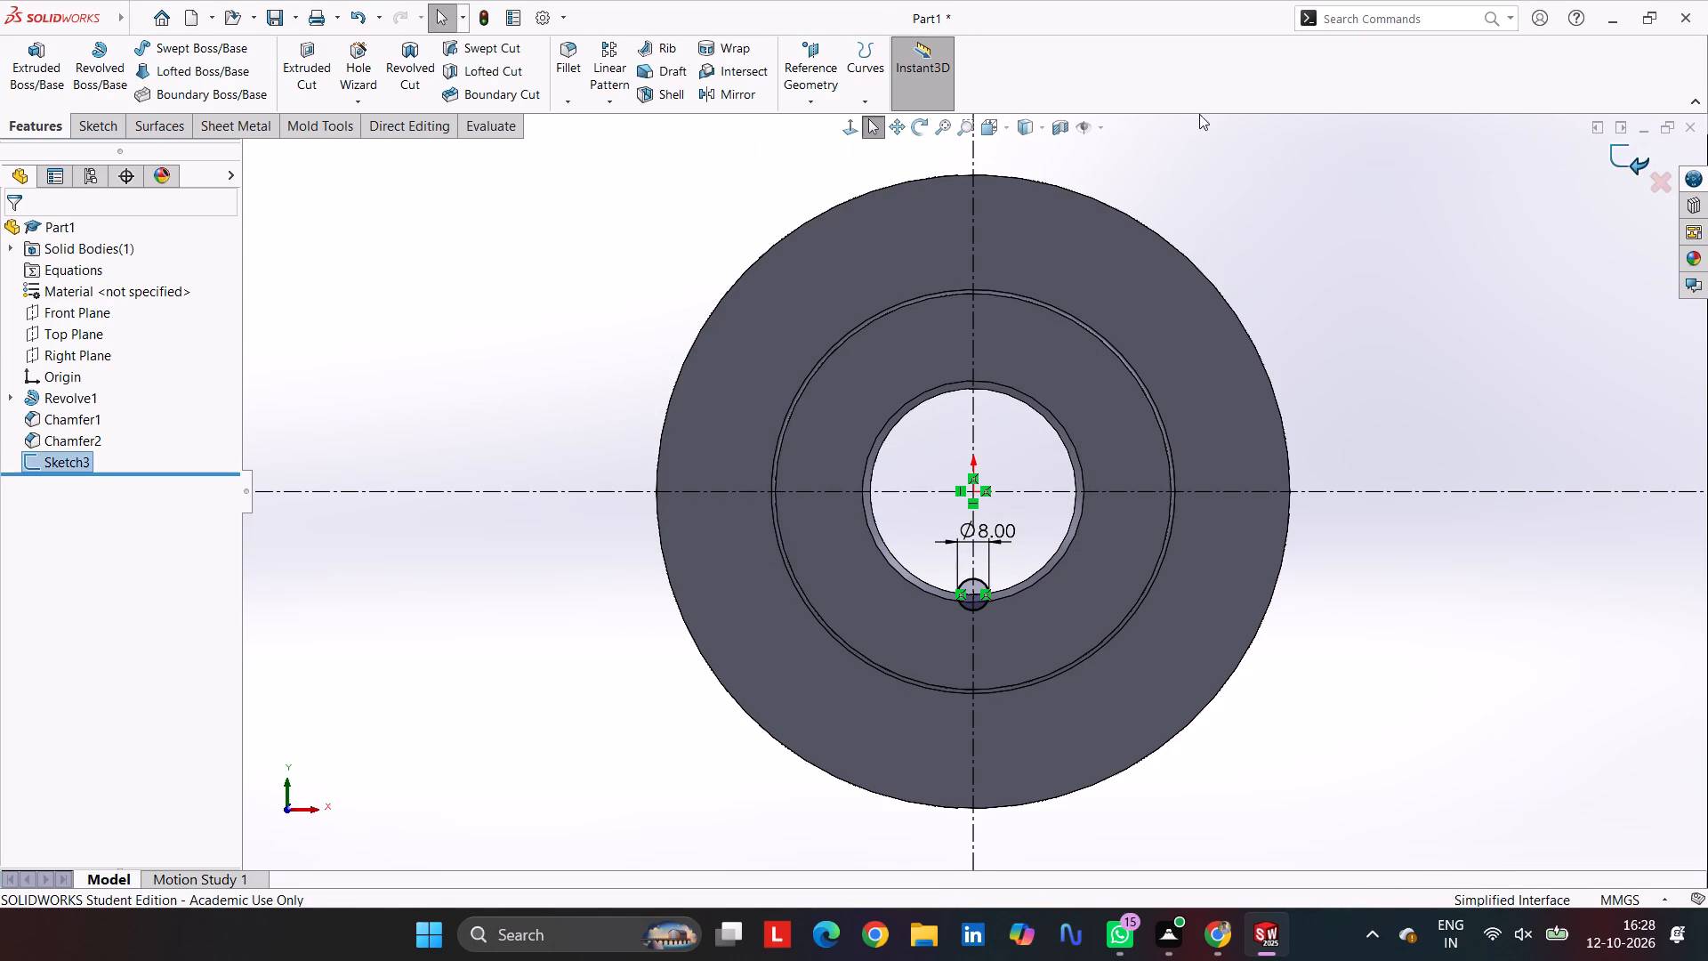
# Start a Thread feature and try to place it at the 8 mm circle on the bore's bottom edge.
pyautogui.click(350, 99)
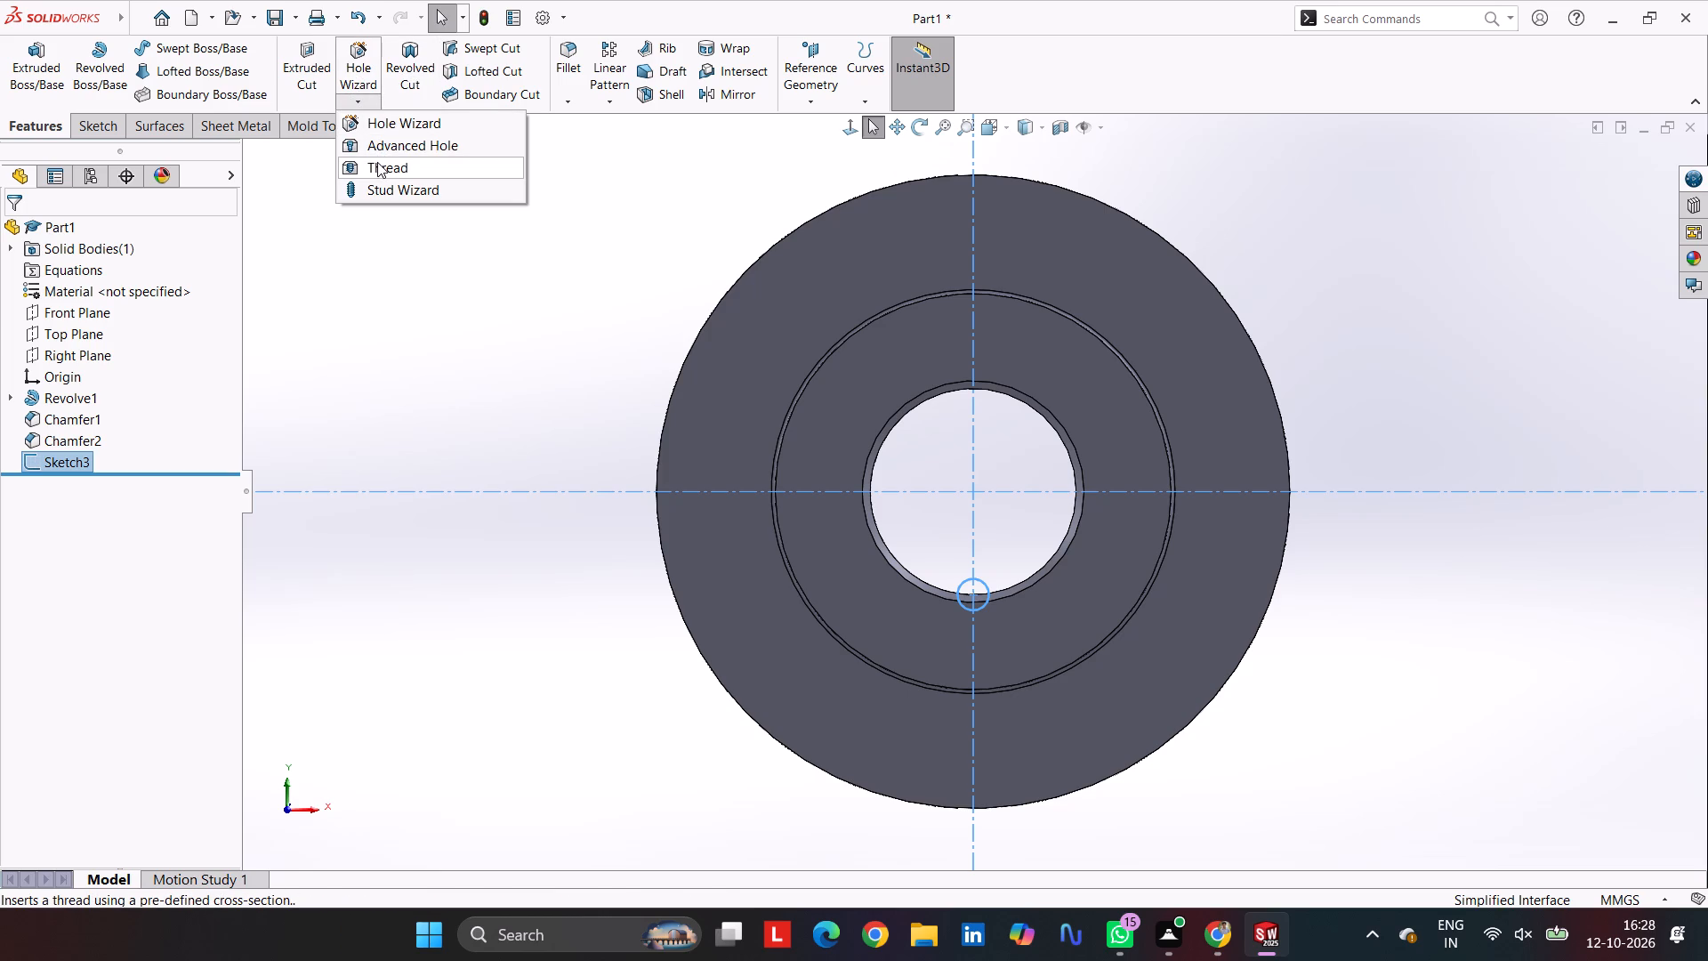
pyautogui.click(377, 162)
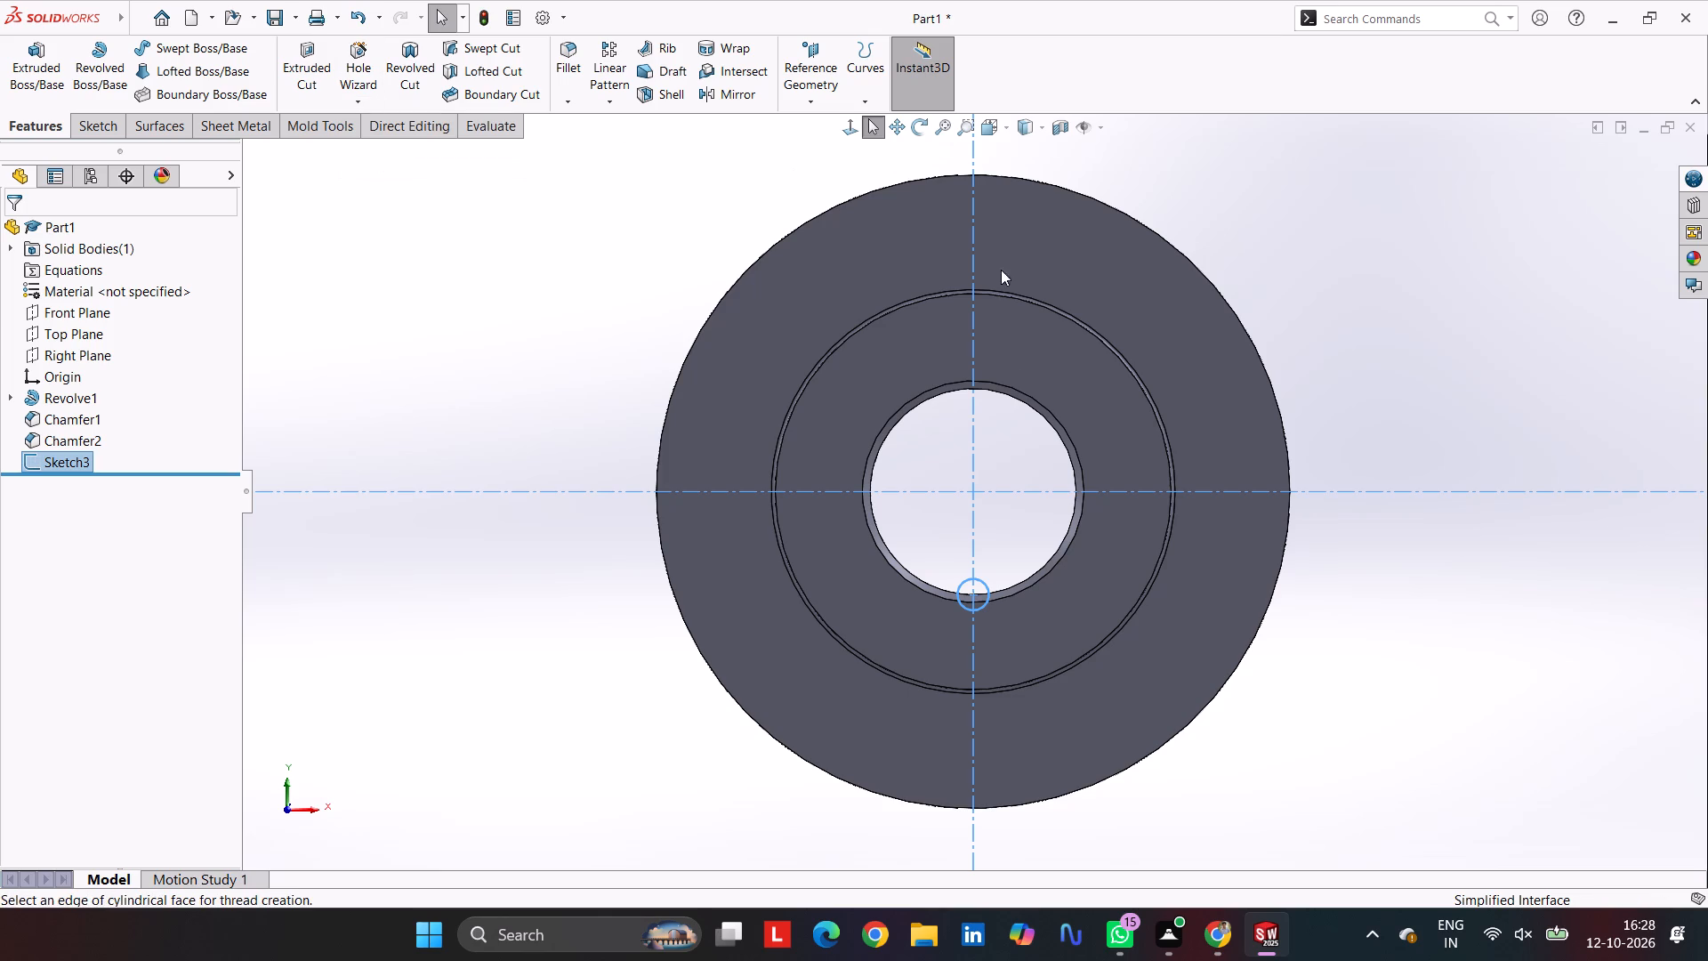
pyautogui.click(999, 498)
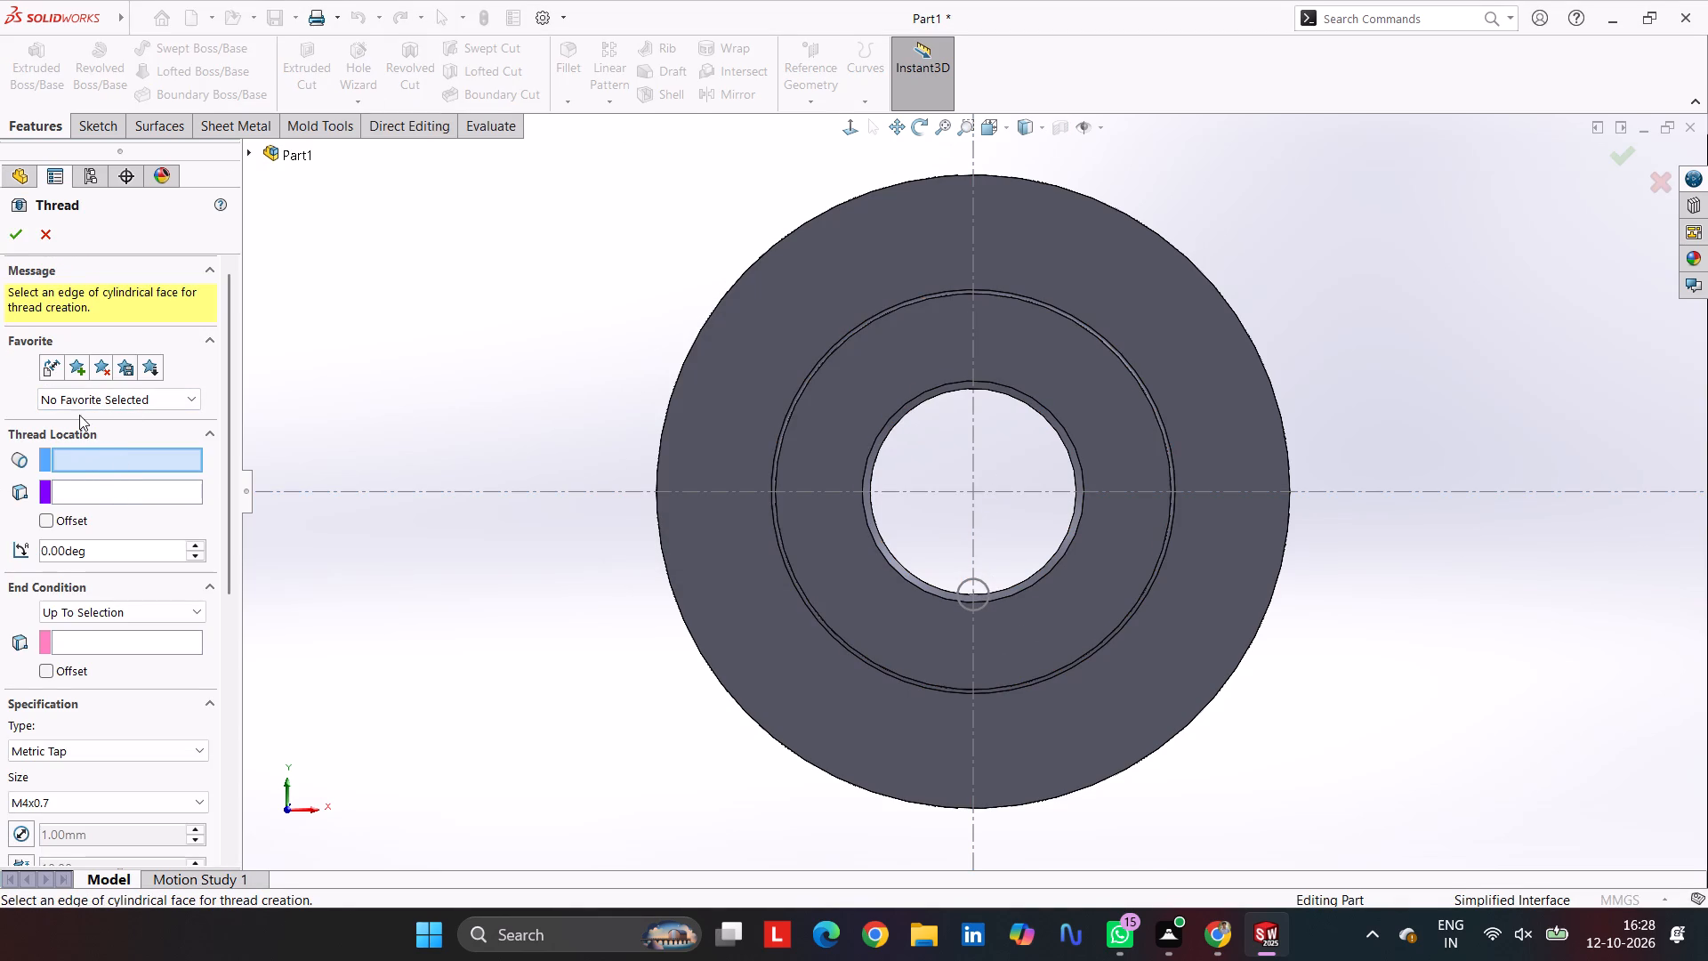
pyautogui.click(93, 461)
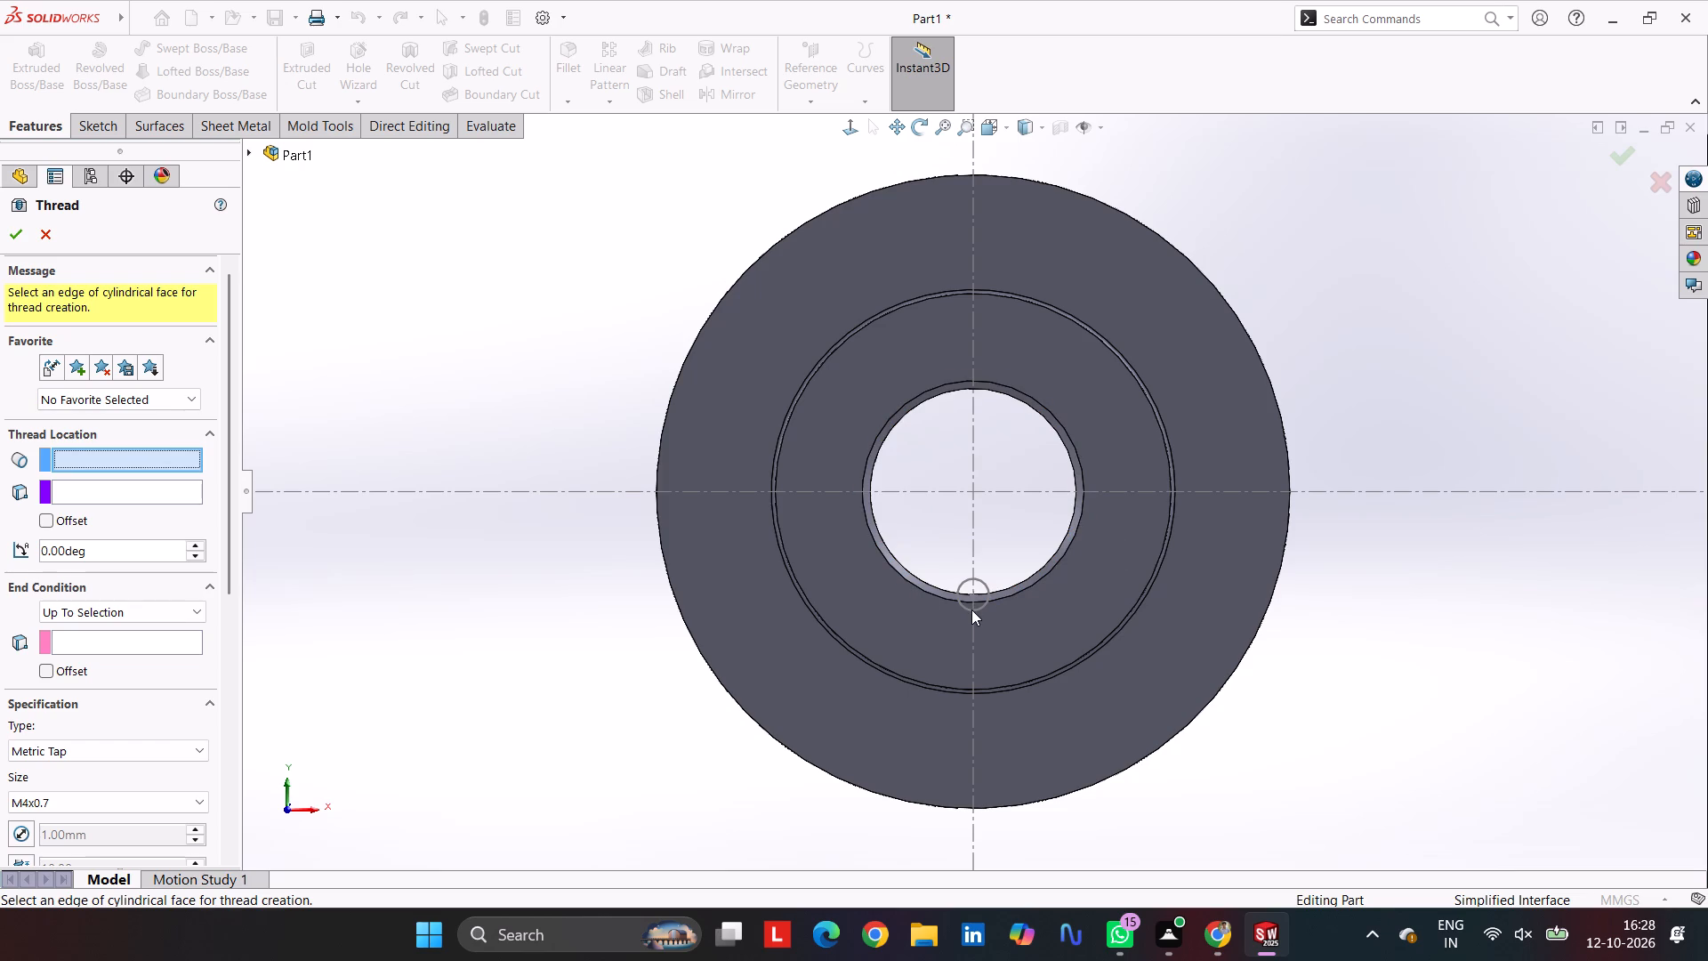
pyautogui.click(971, 621)
pyautogui.click(1027, 630)
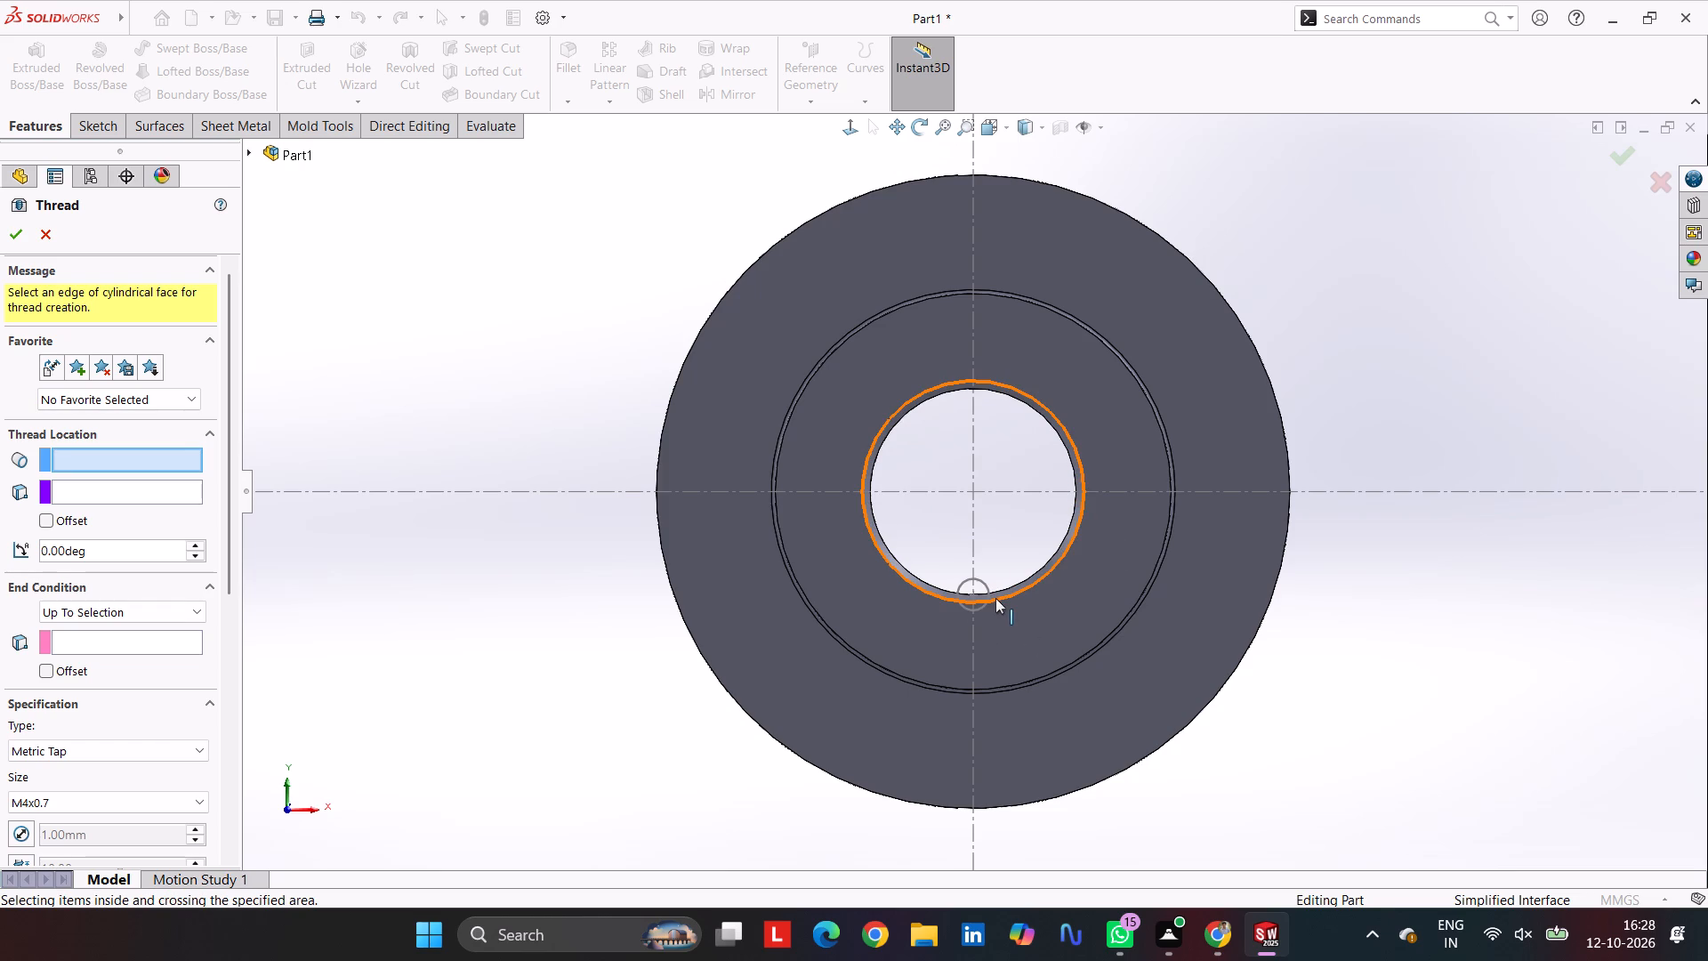
pyautogui.click(995, 598)
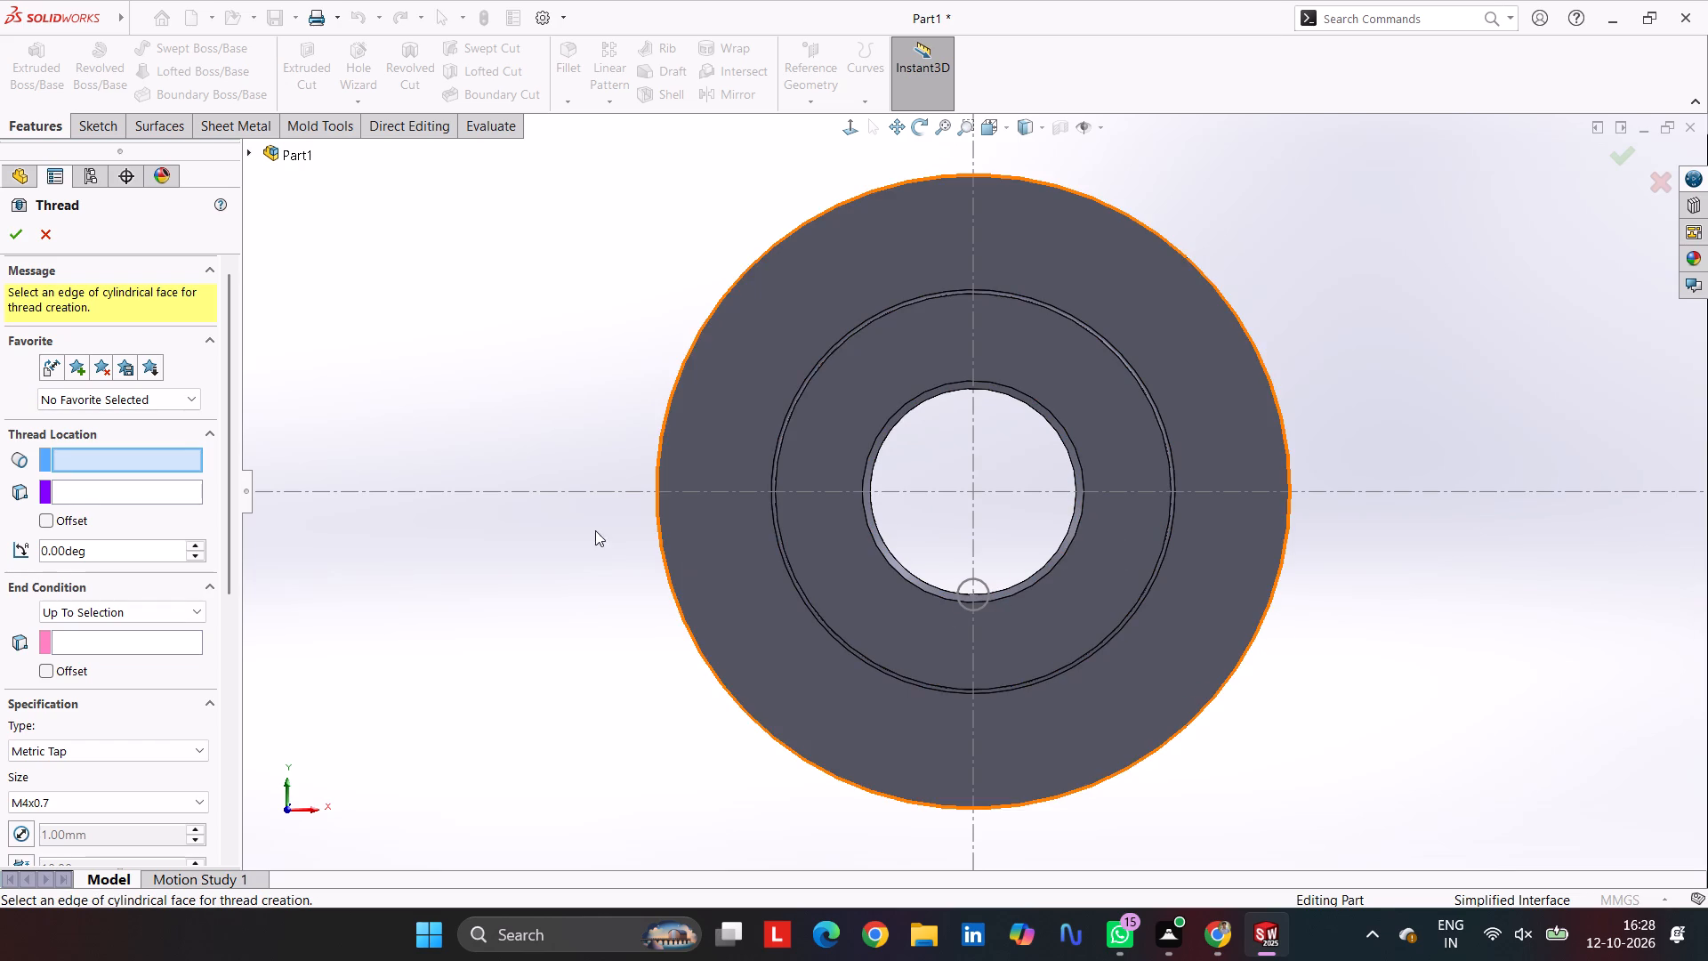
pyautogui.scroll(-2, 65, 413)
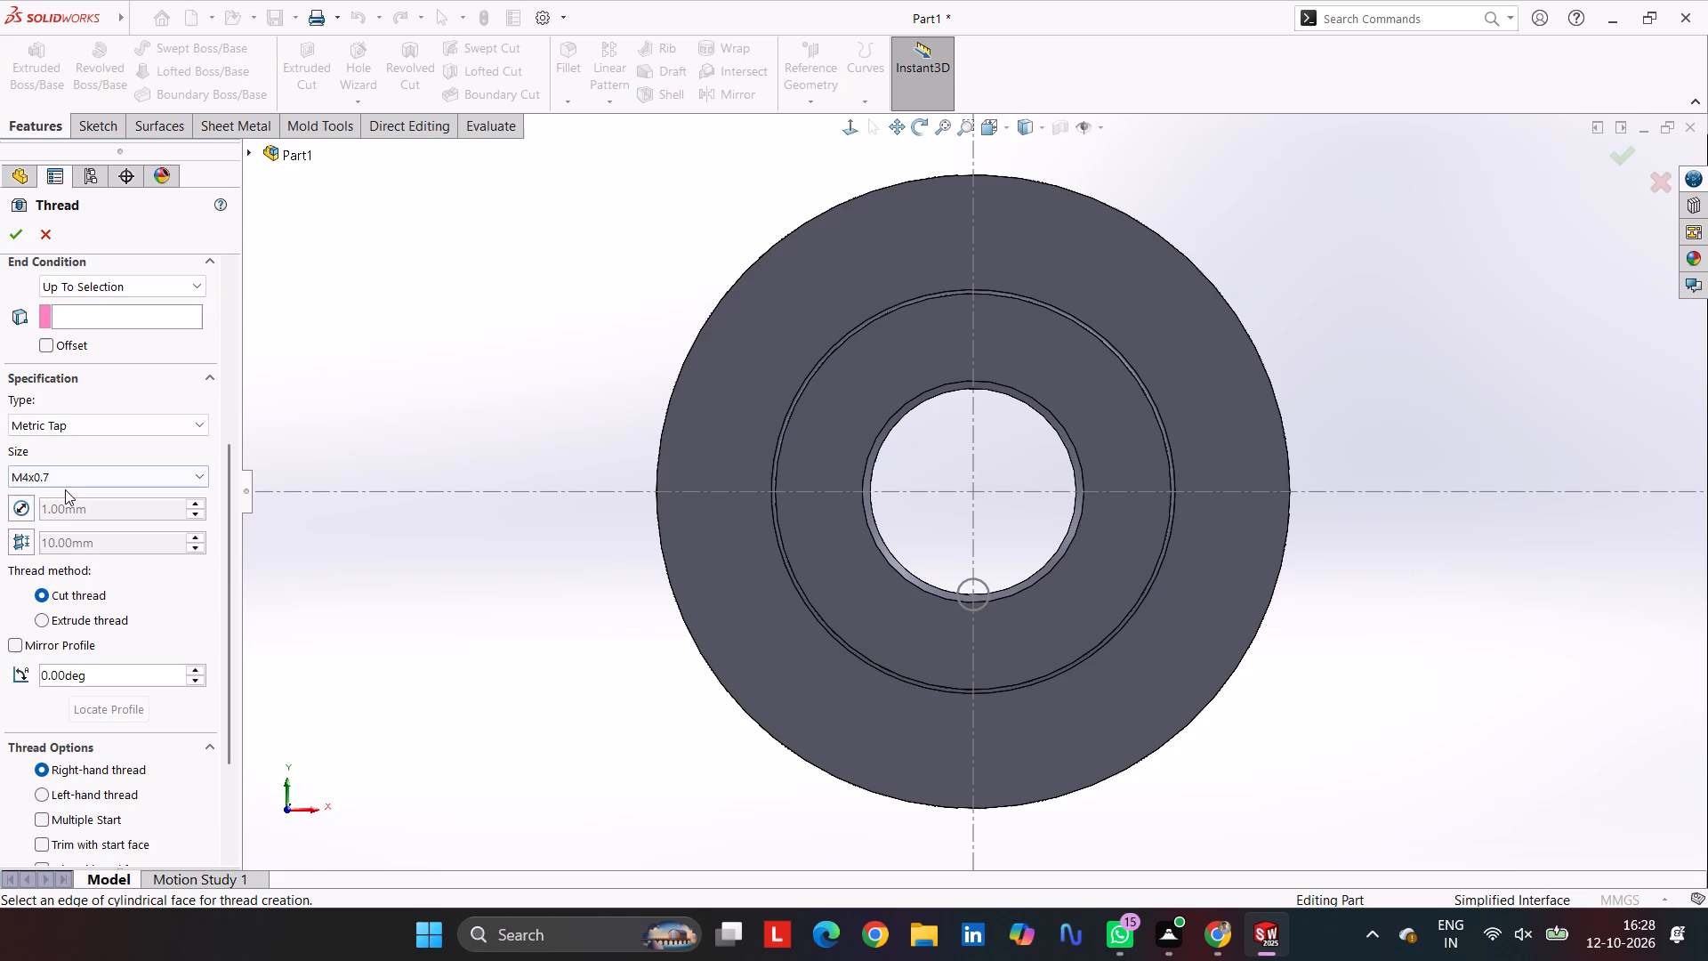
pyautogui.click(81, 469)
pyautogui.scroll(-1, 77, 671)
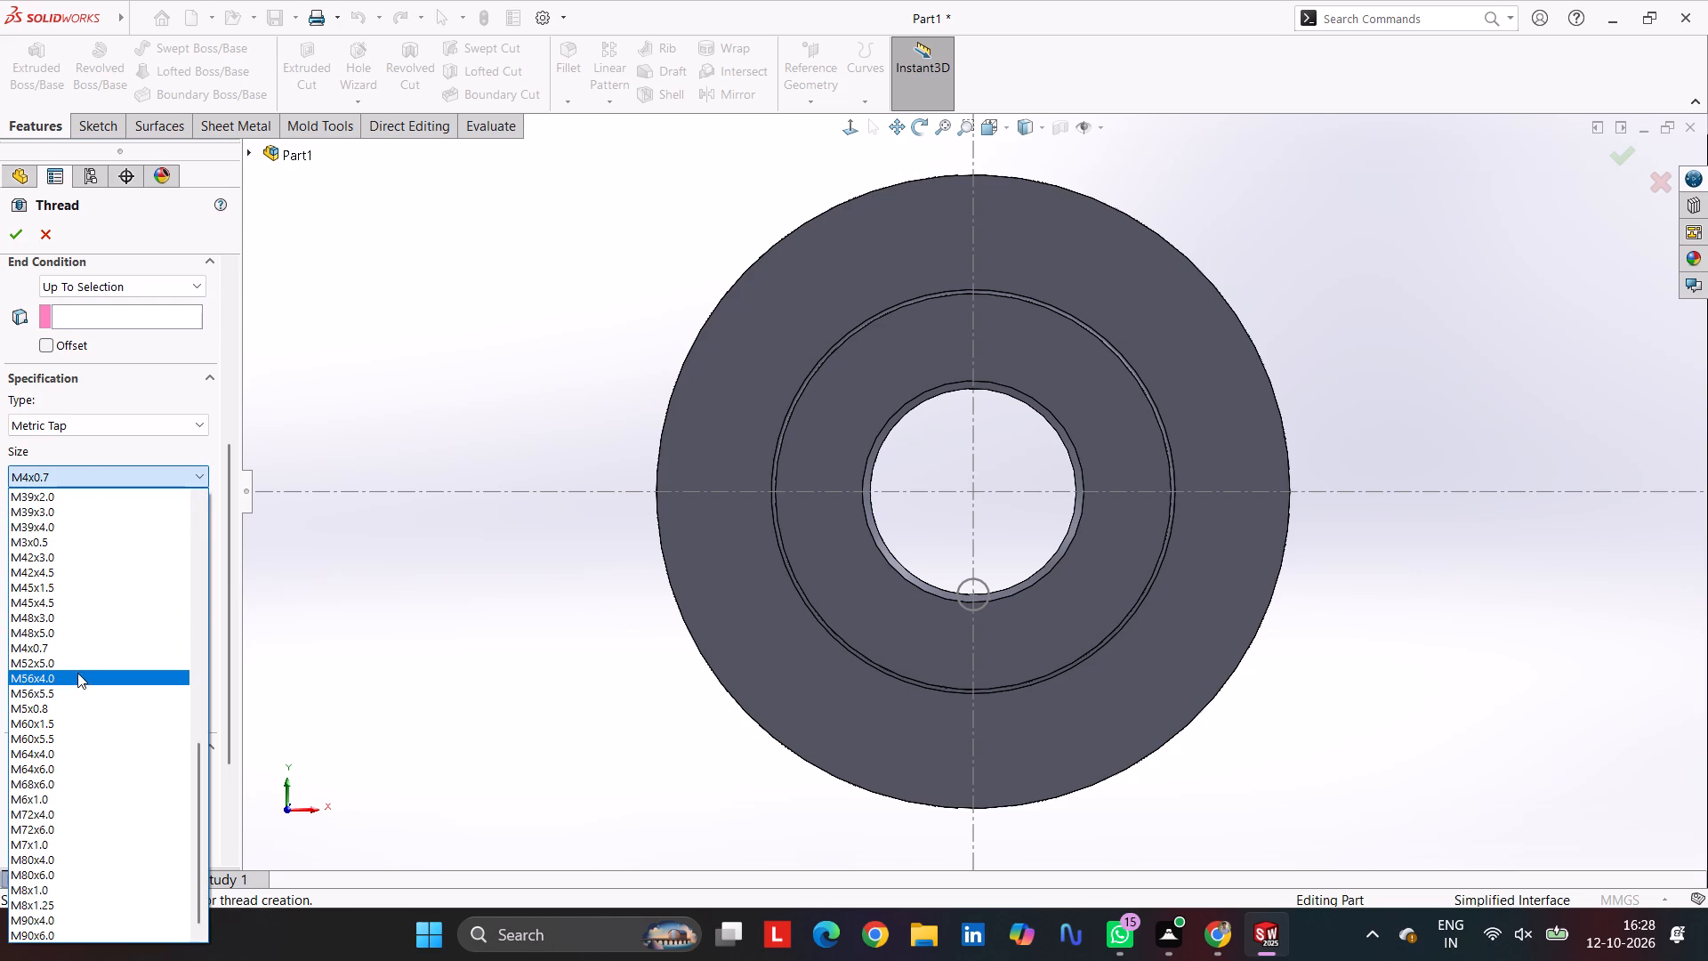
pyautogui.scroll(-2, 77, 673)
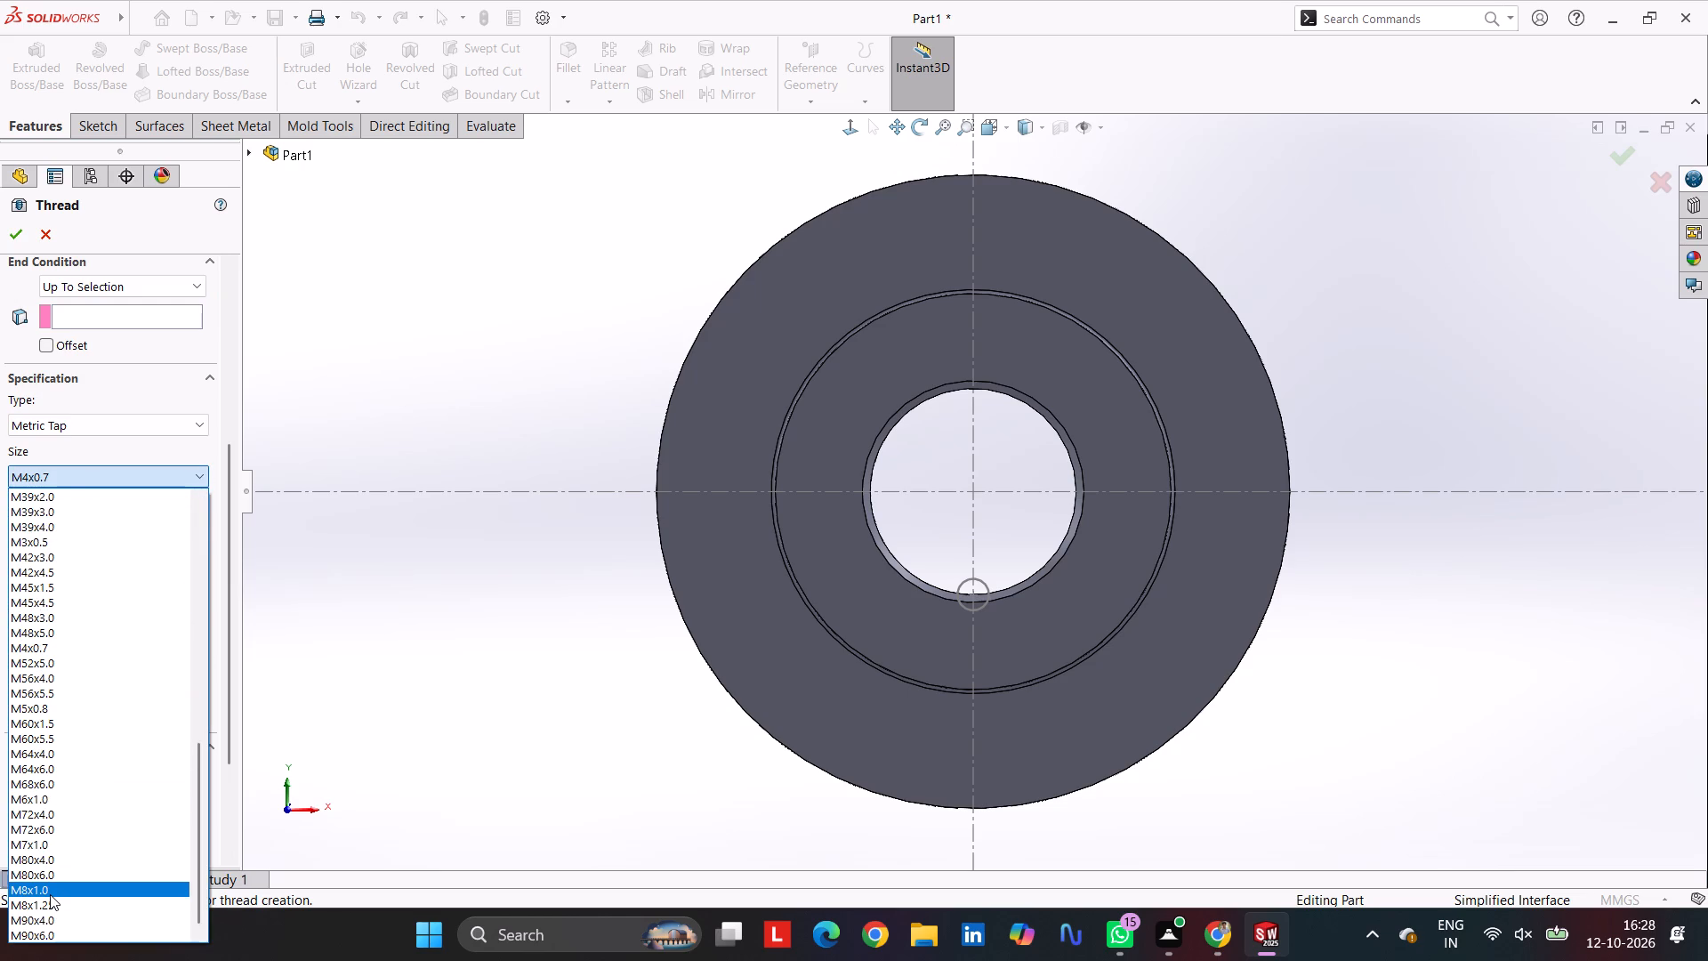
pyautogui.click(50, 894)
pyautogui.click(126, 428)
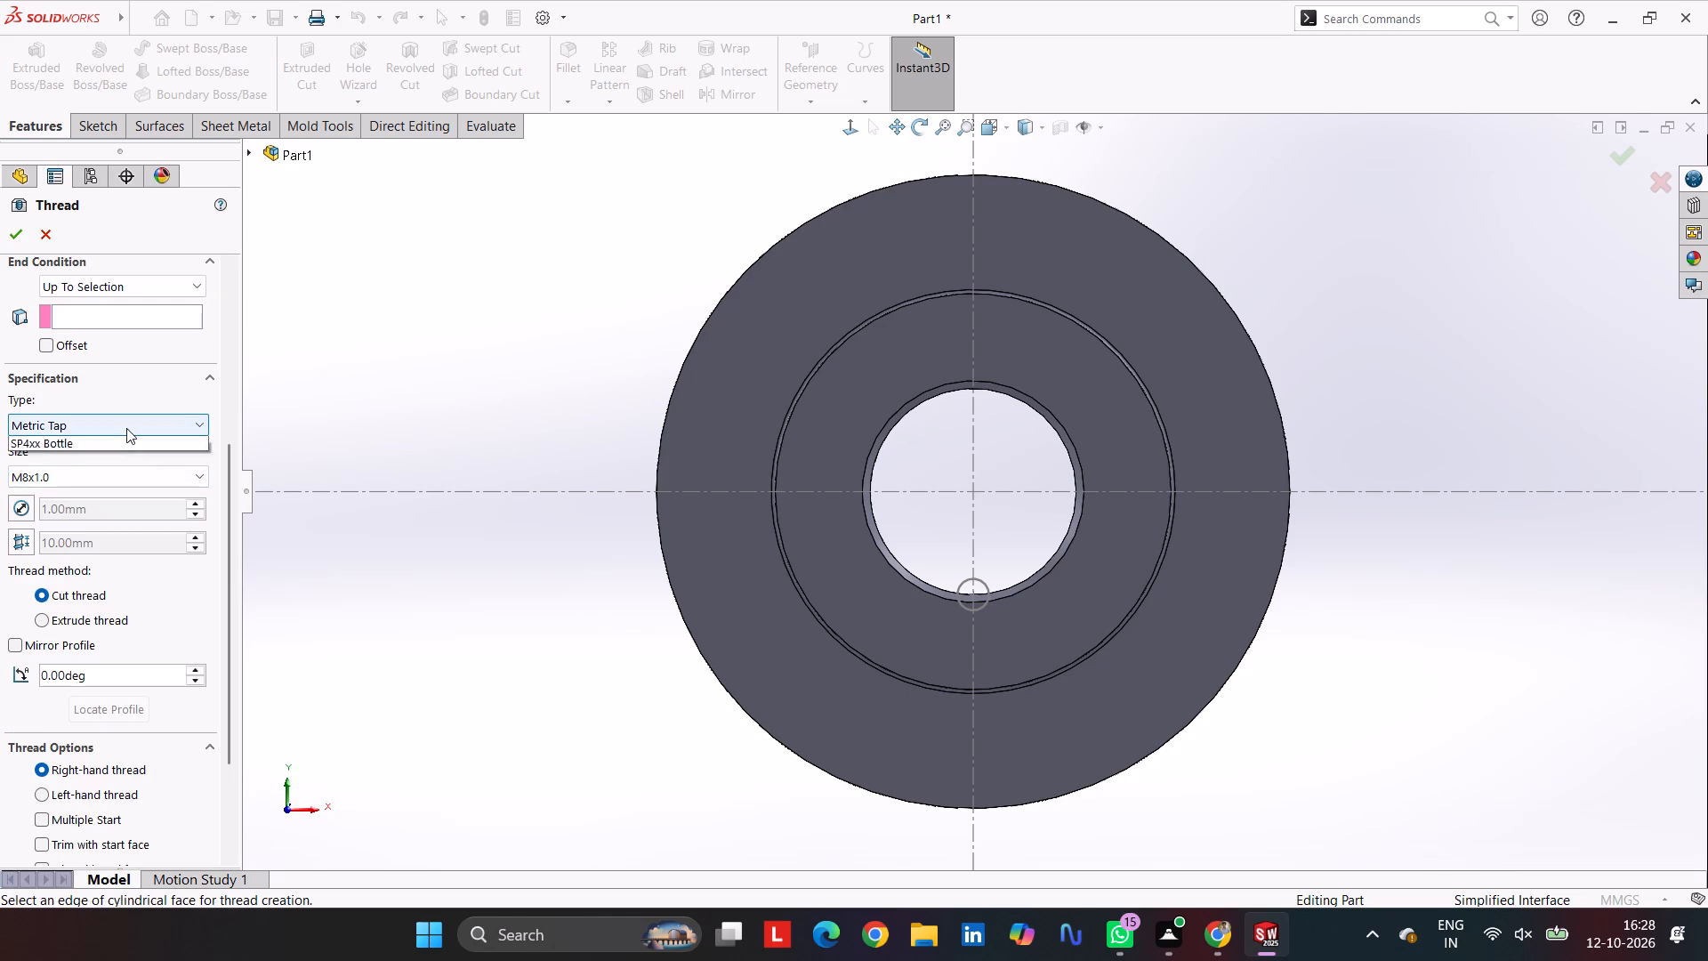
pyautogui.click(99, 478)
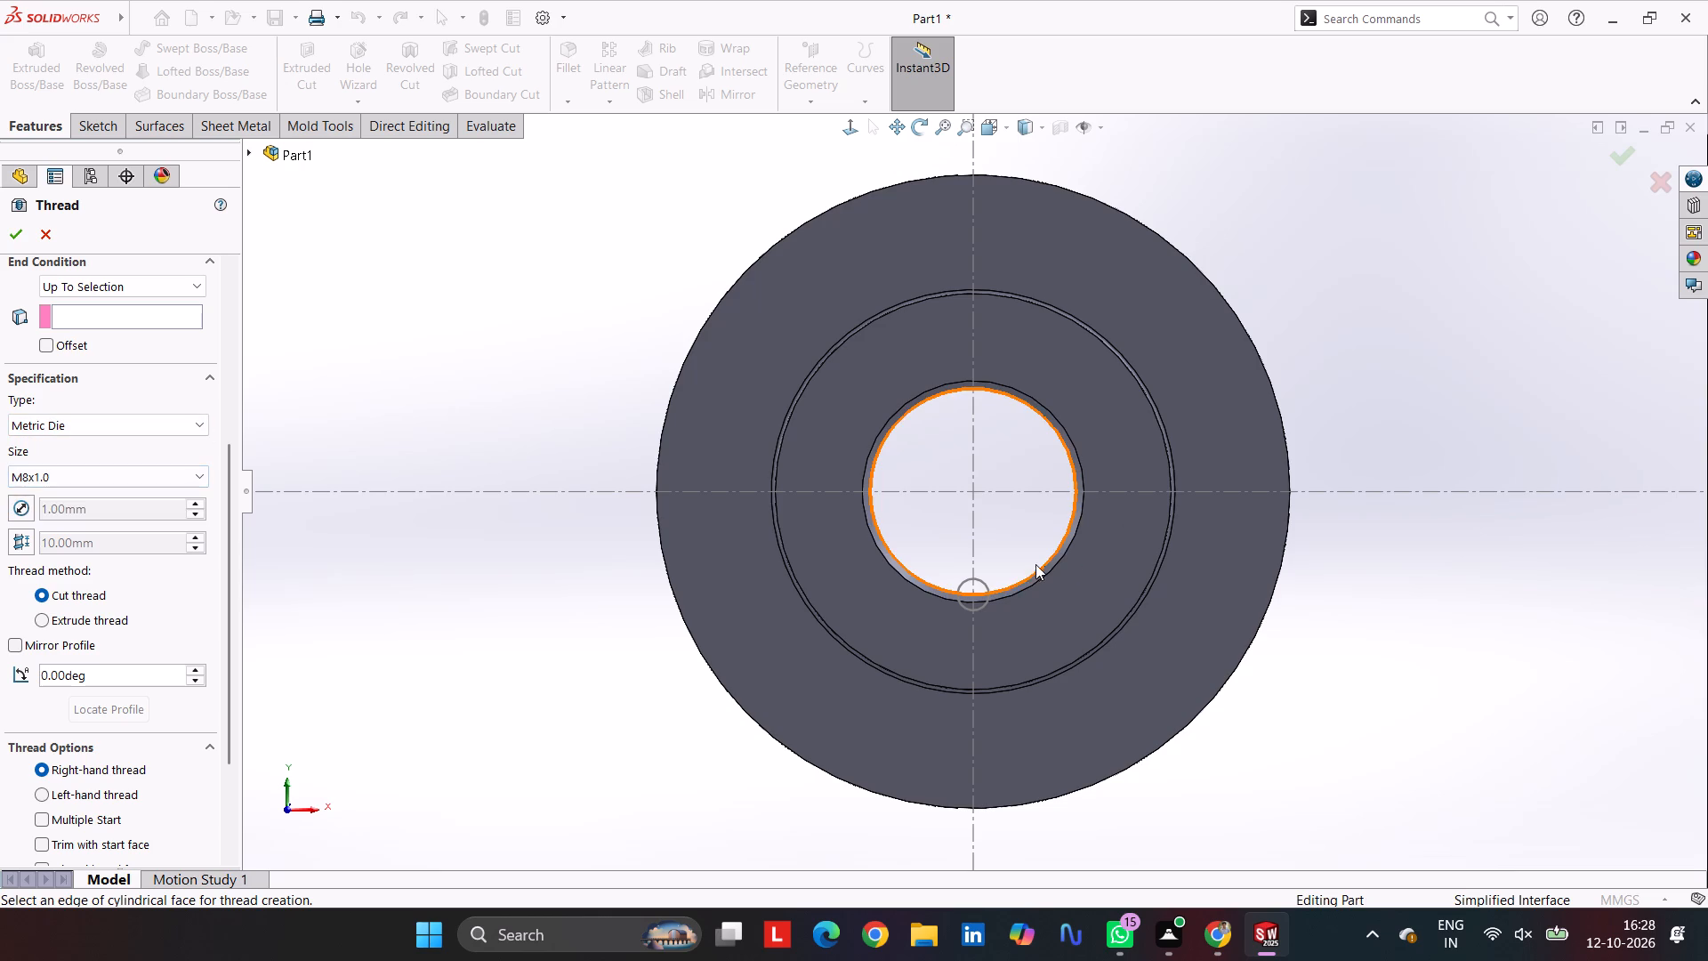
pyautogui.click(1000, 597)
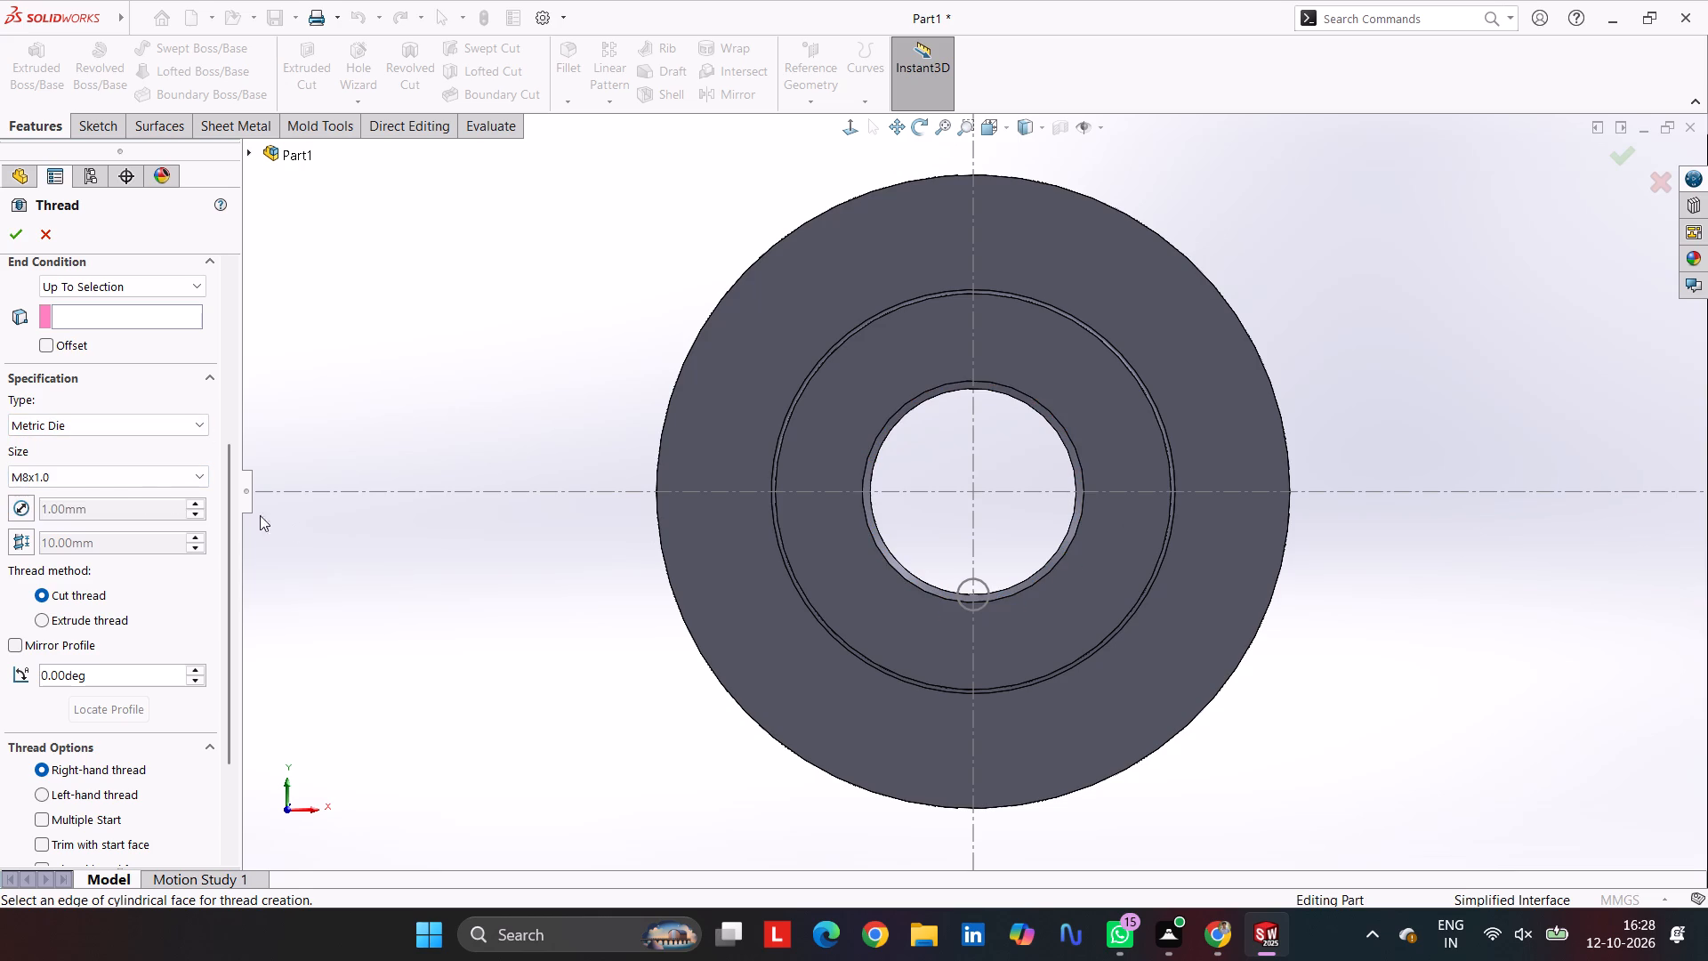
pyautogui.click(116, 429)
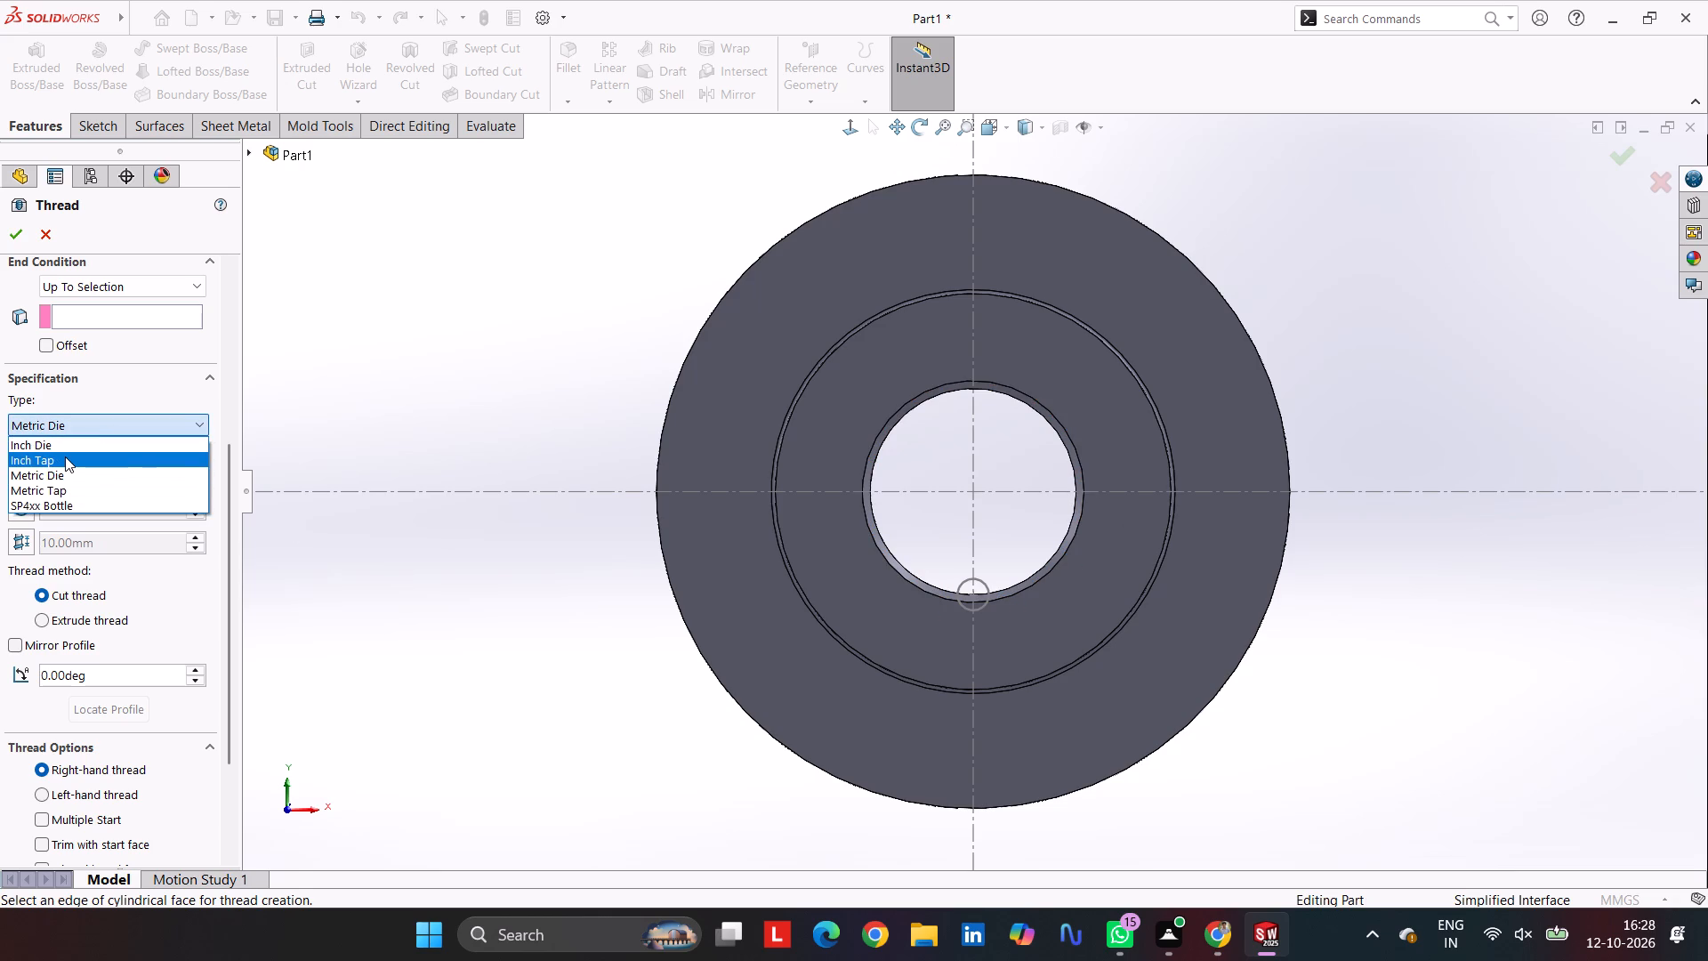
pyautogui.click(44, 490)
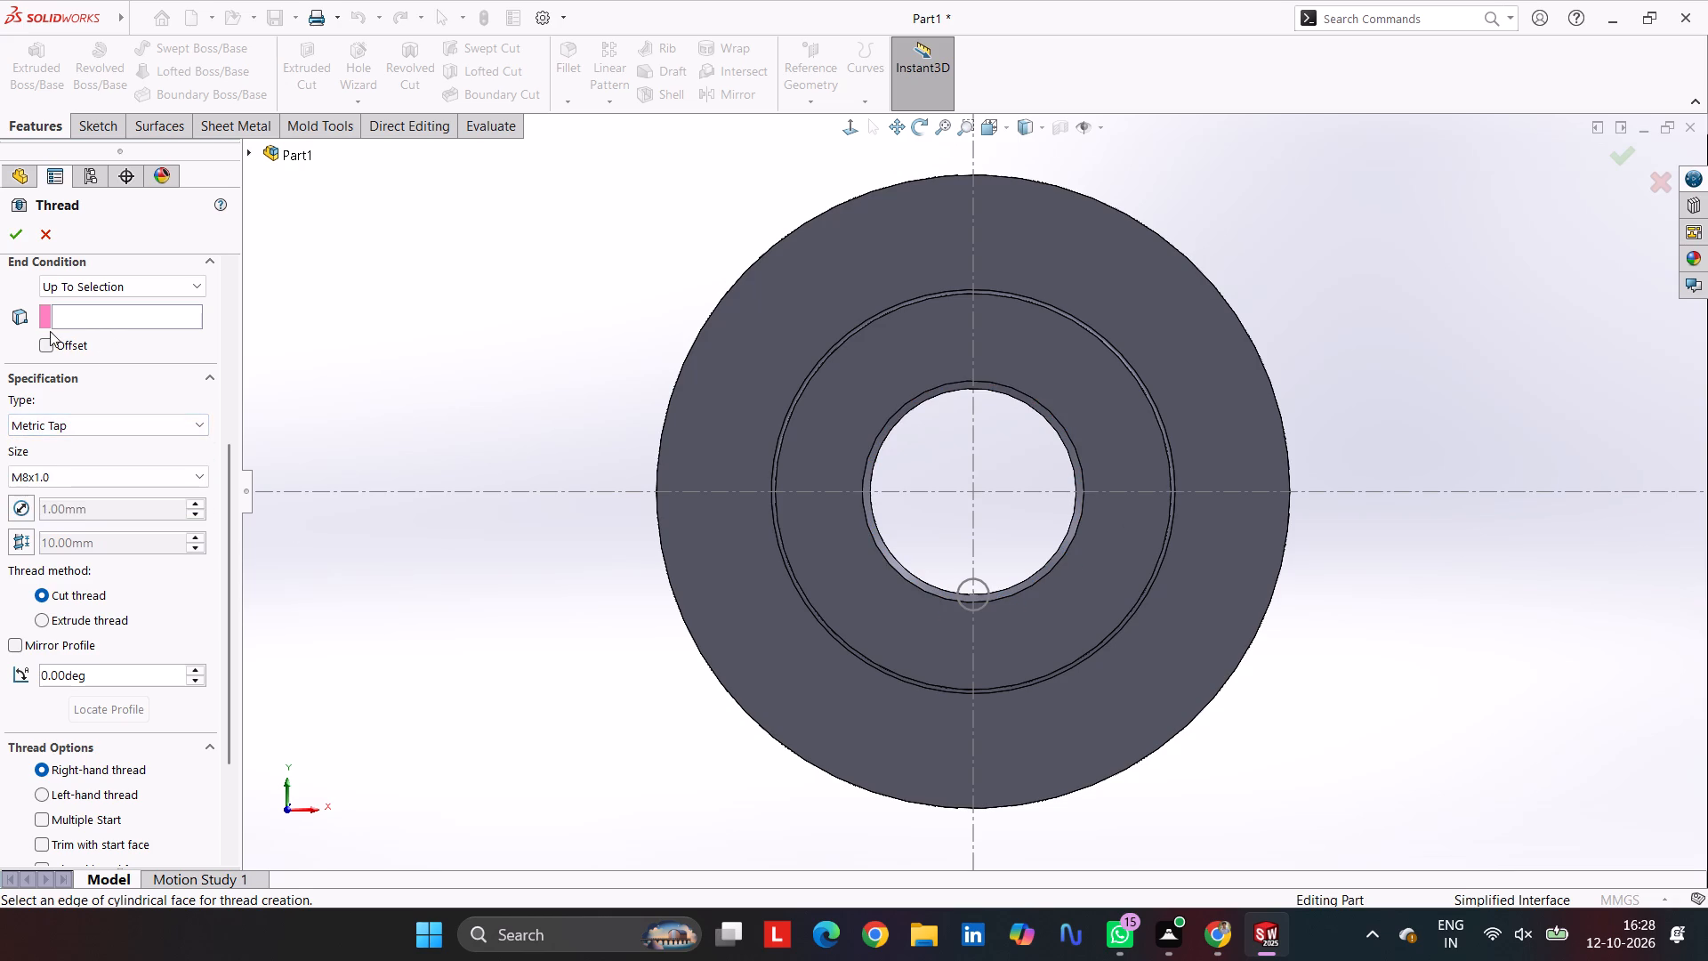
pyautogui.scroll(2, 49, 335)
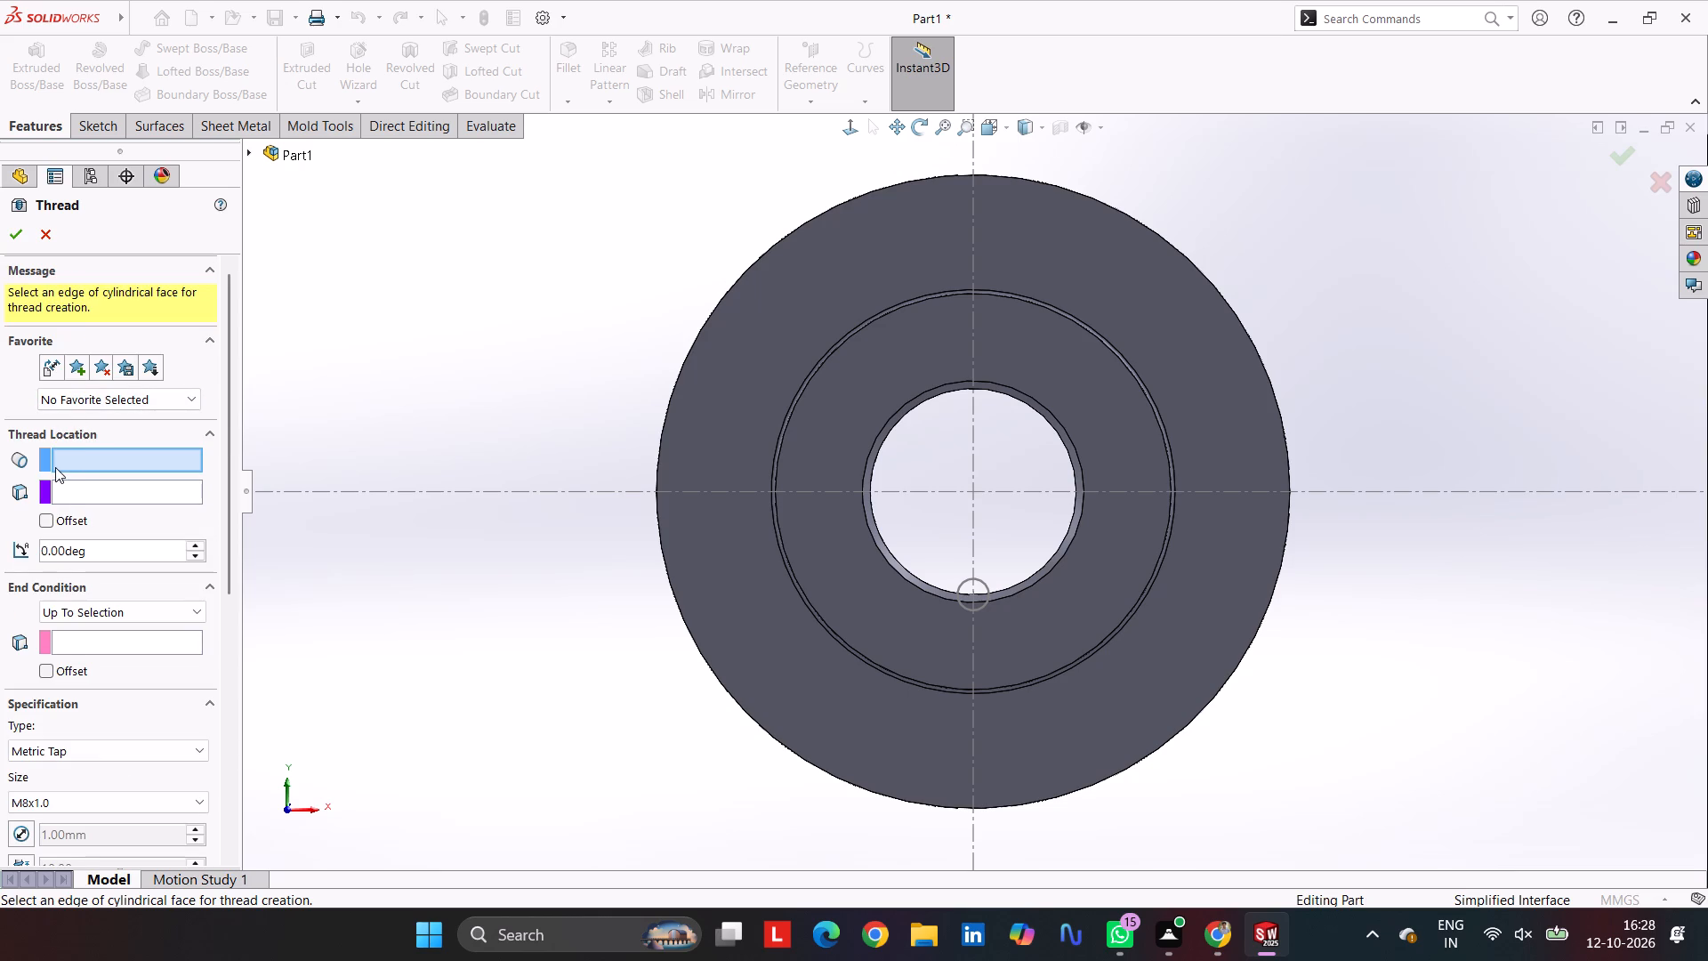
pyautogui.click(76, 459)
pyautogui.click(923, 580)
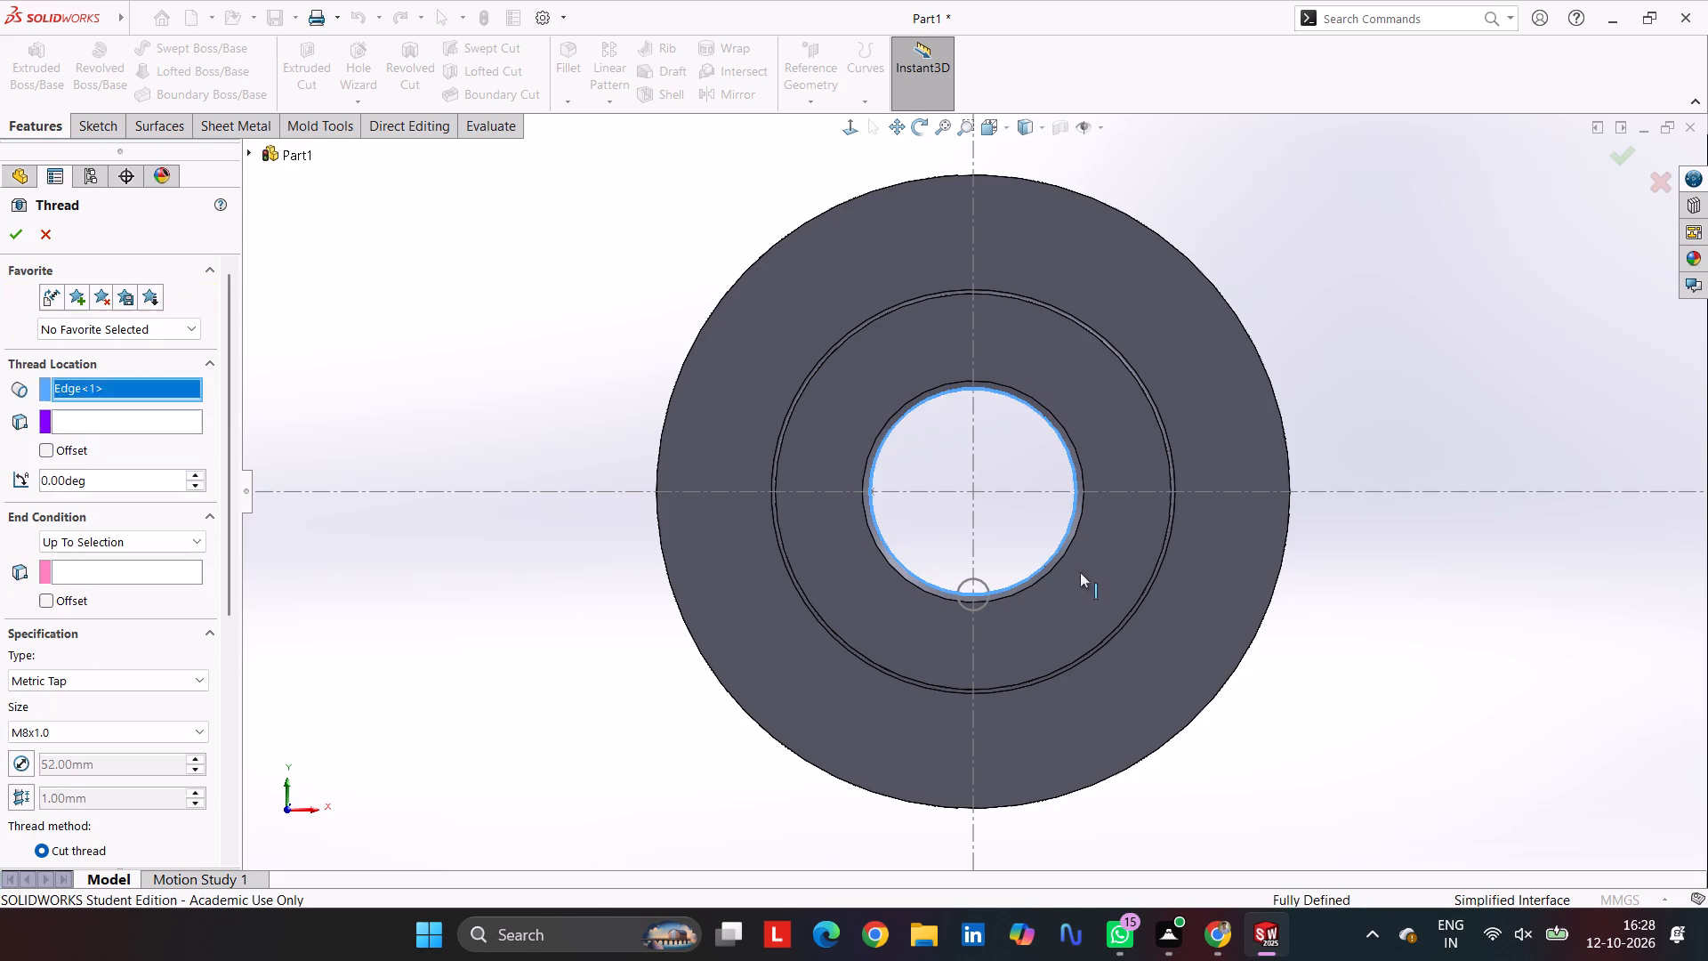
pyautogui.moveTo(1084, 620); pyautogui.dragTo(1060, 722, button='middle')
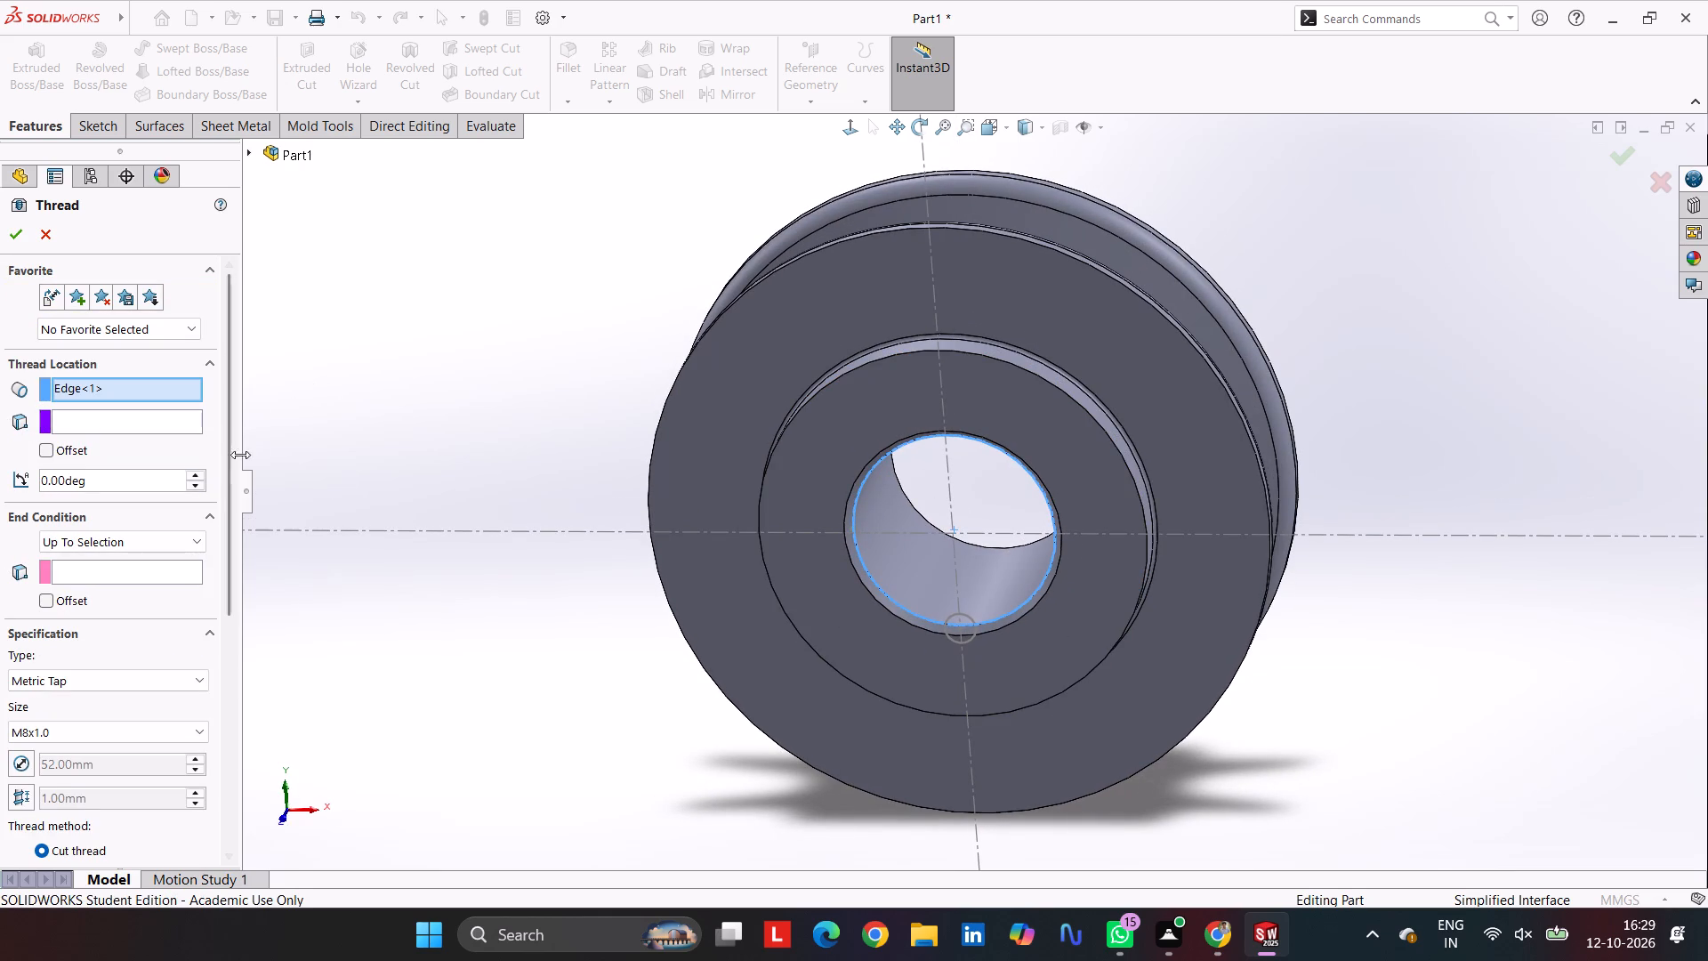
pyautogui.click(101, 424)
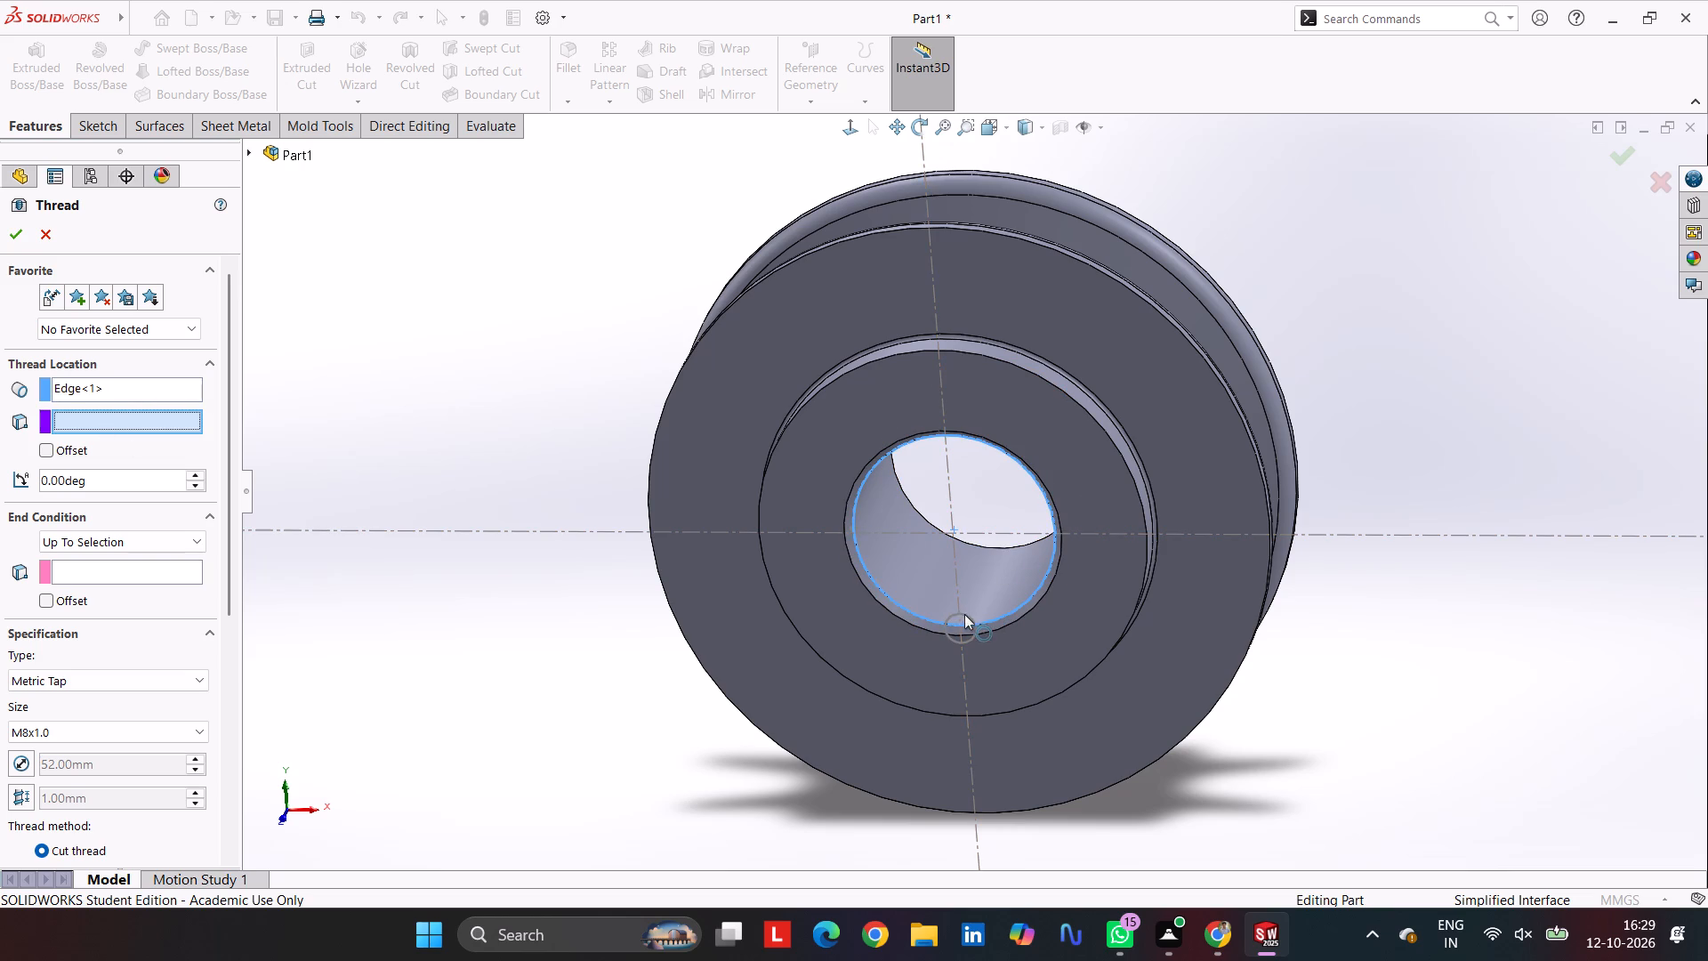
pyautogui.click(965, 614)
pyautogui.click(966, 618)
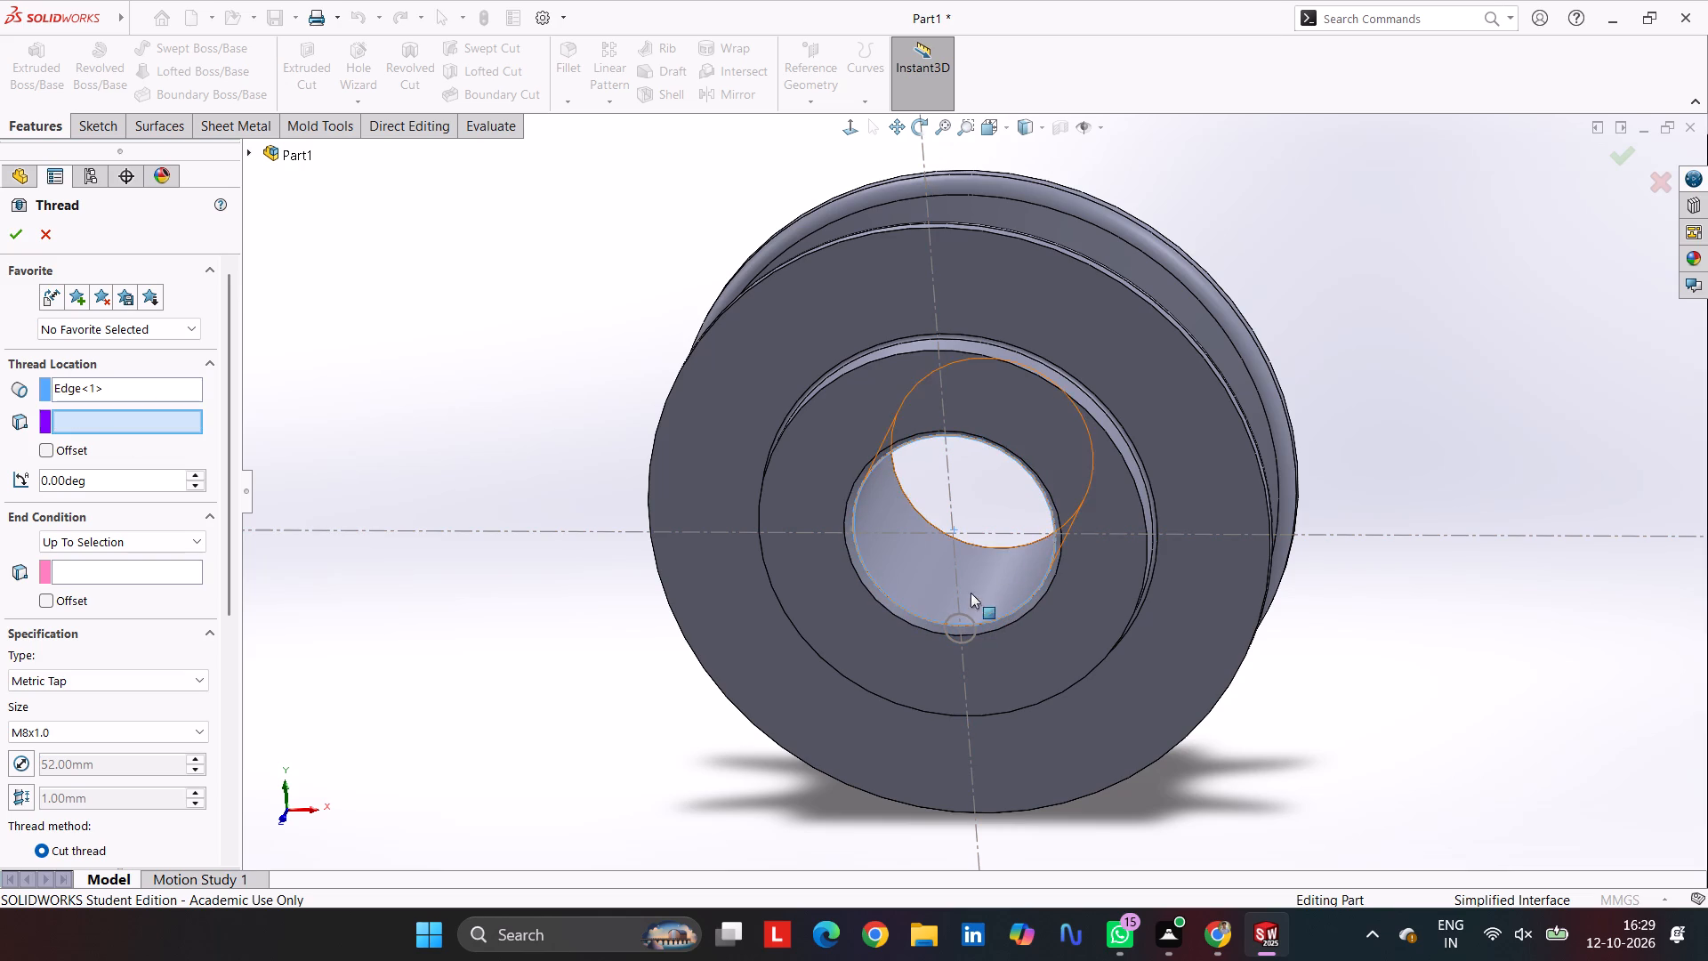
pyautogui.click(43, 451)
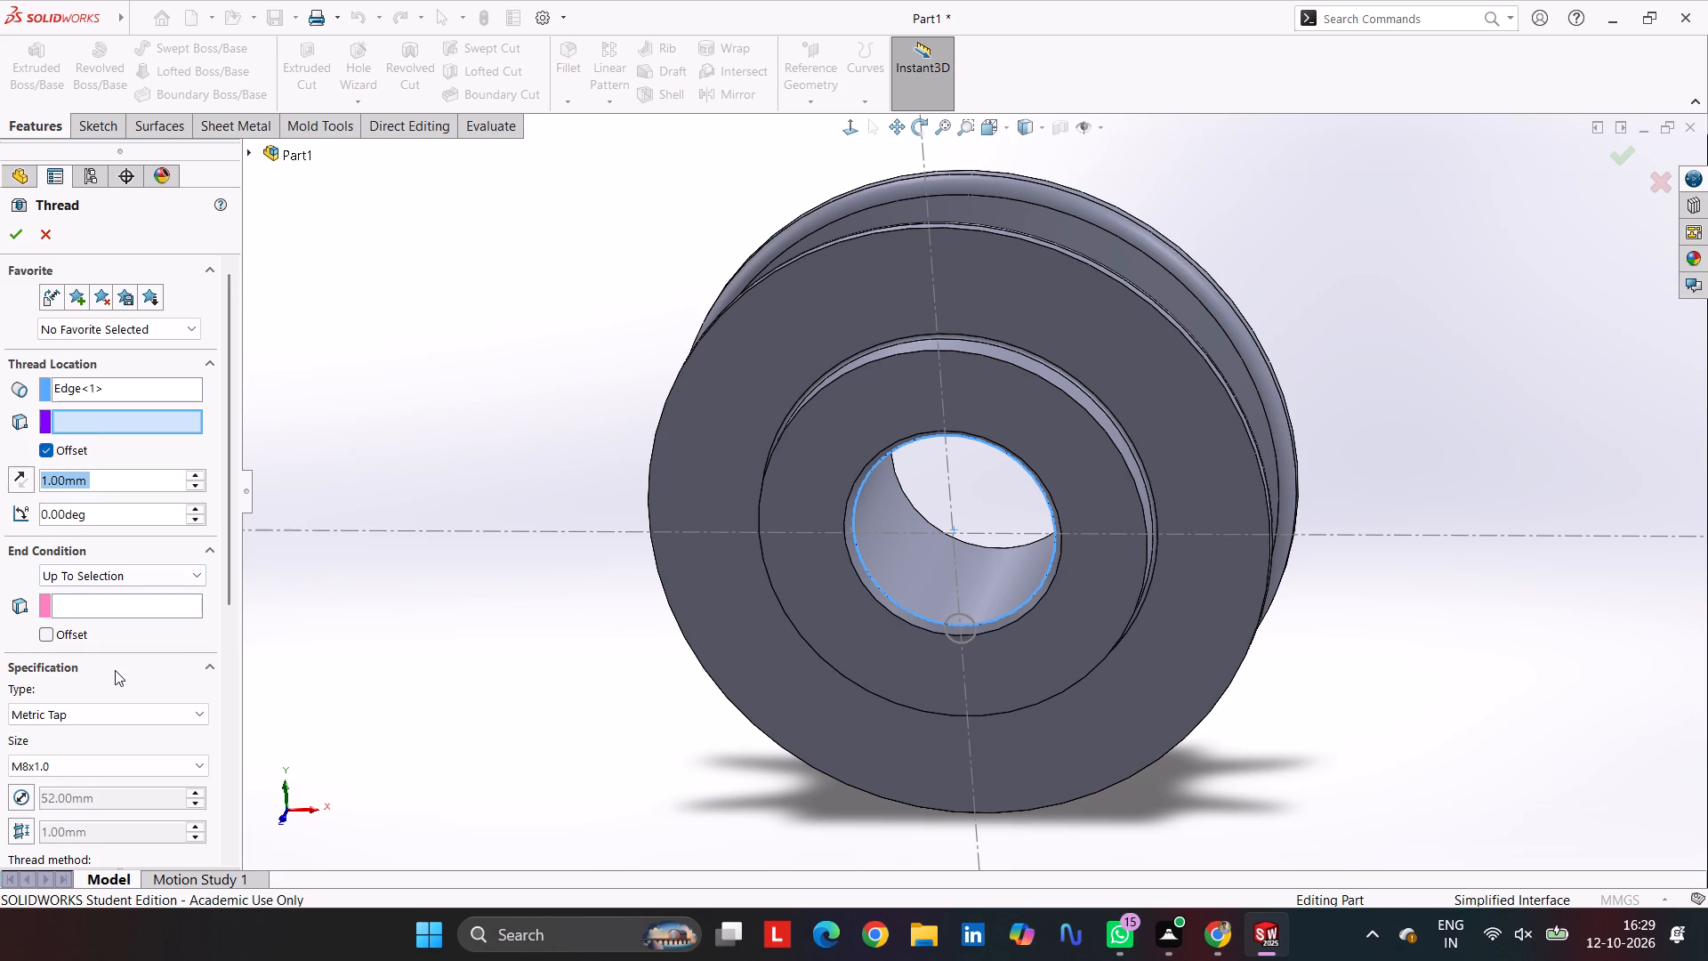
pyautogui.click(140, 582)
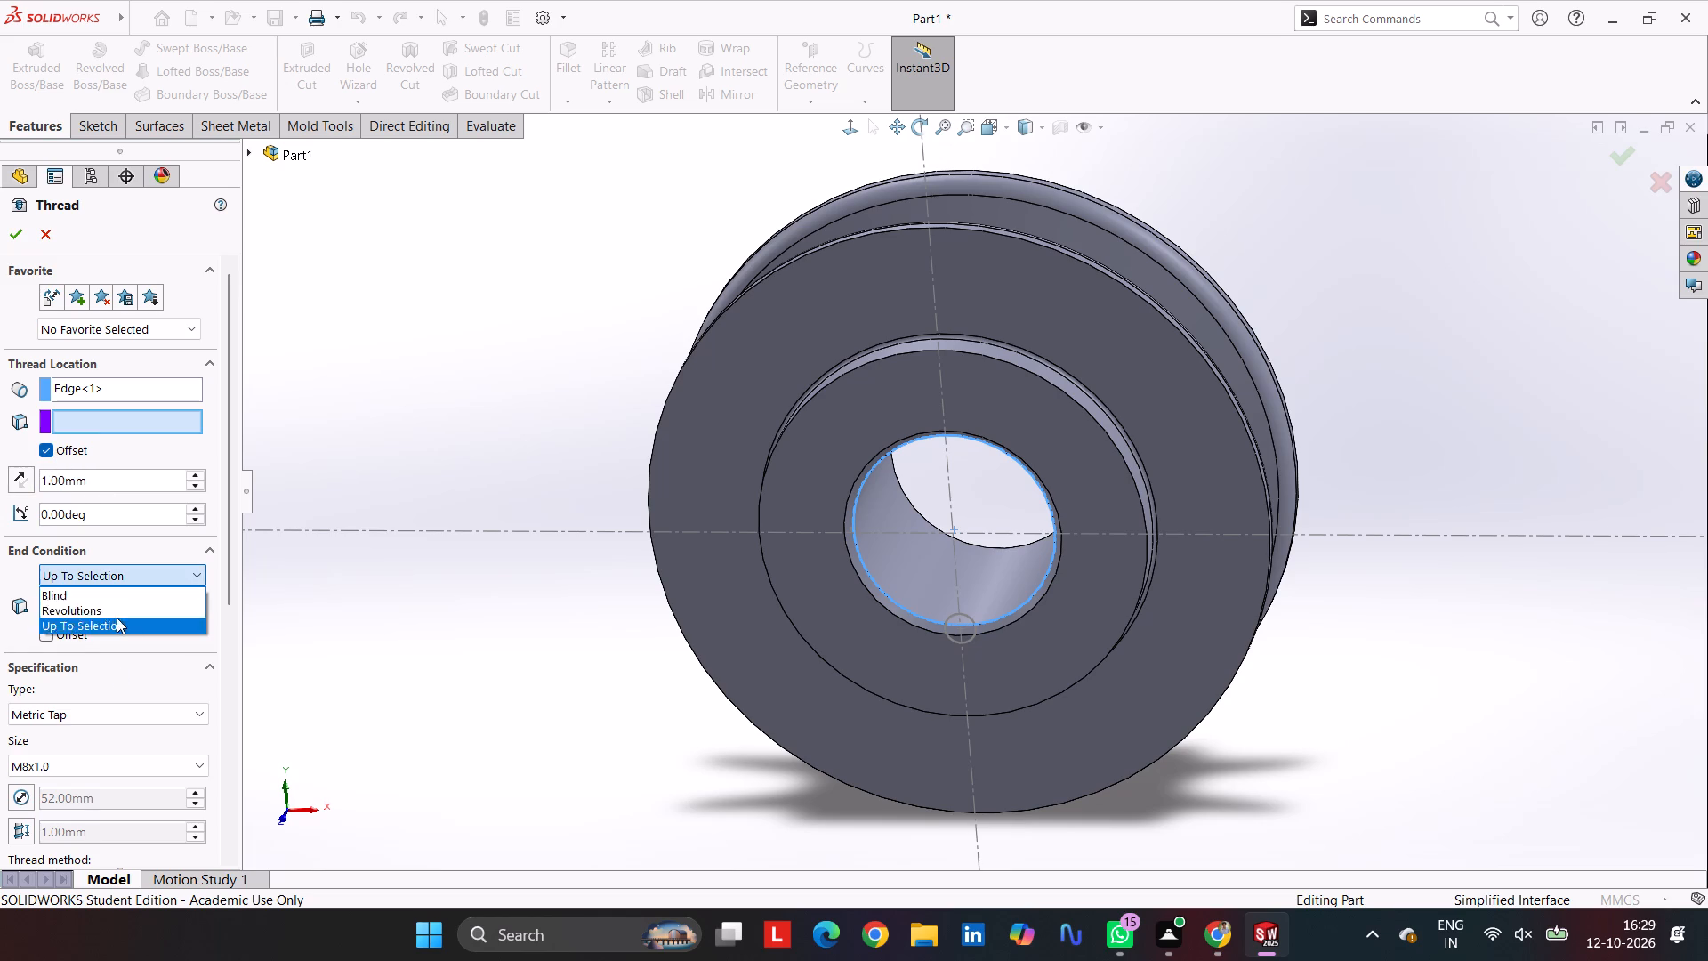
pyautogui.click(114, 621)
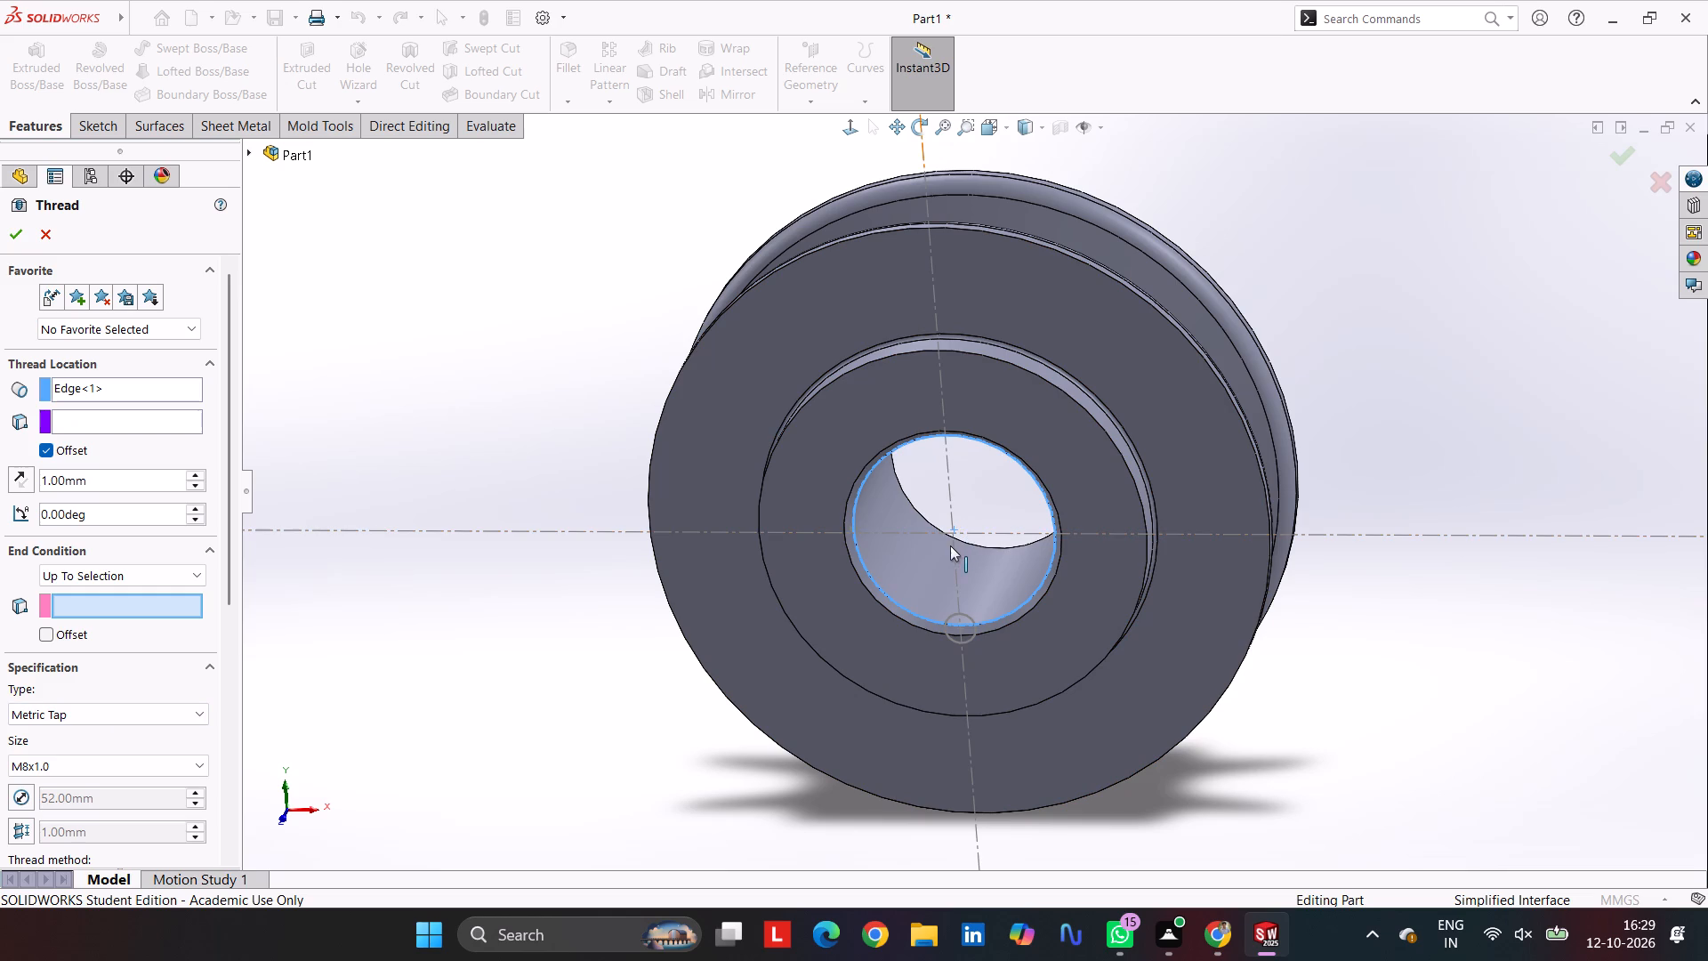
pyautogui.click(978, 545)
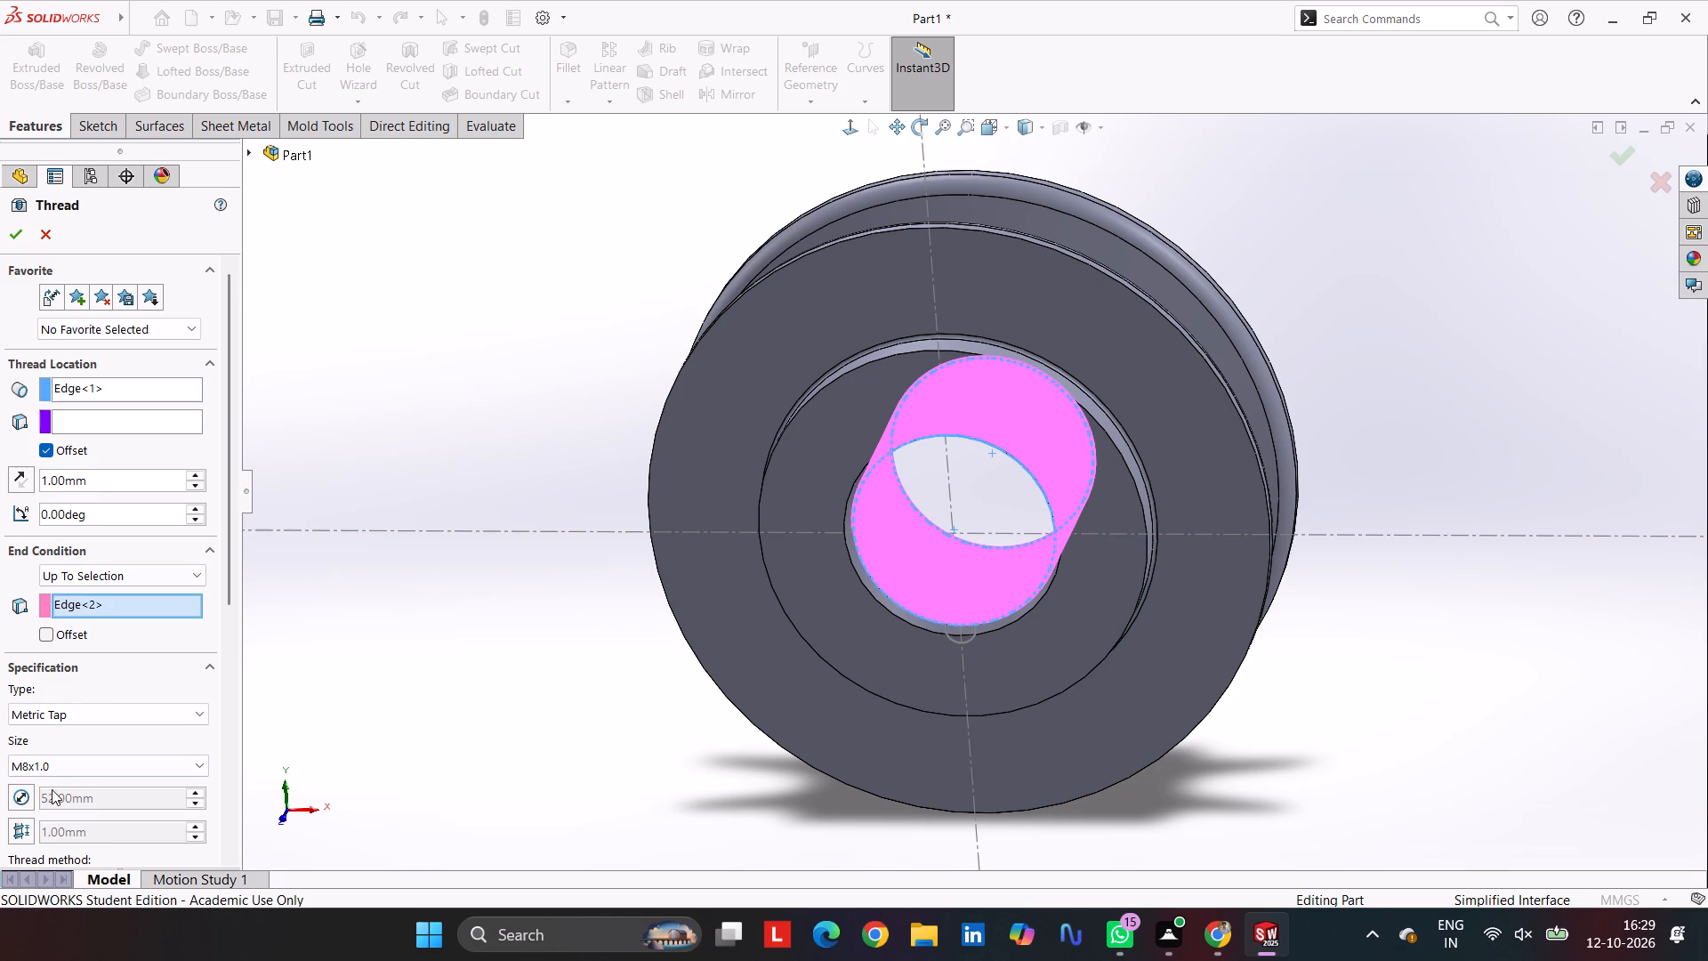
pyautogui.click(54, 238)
# Reopen the sketch of the 8 mm circle on the bore's bottom edge and cut-extrude it blind to a depth of 25 mm.
pyautogui.click(973, 623)
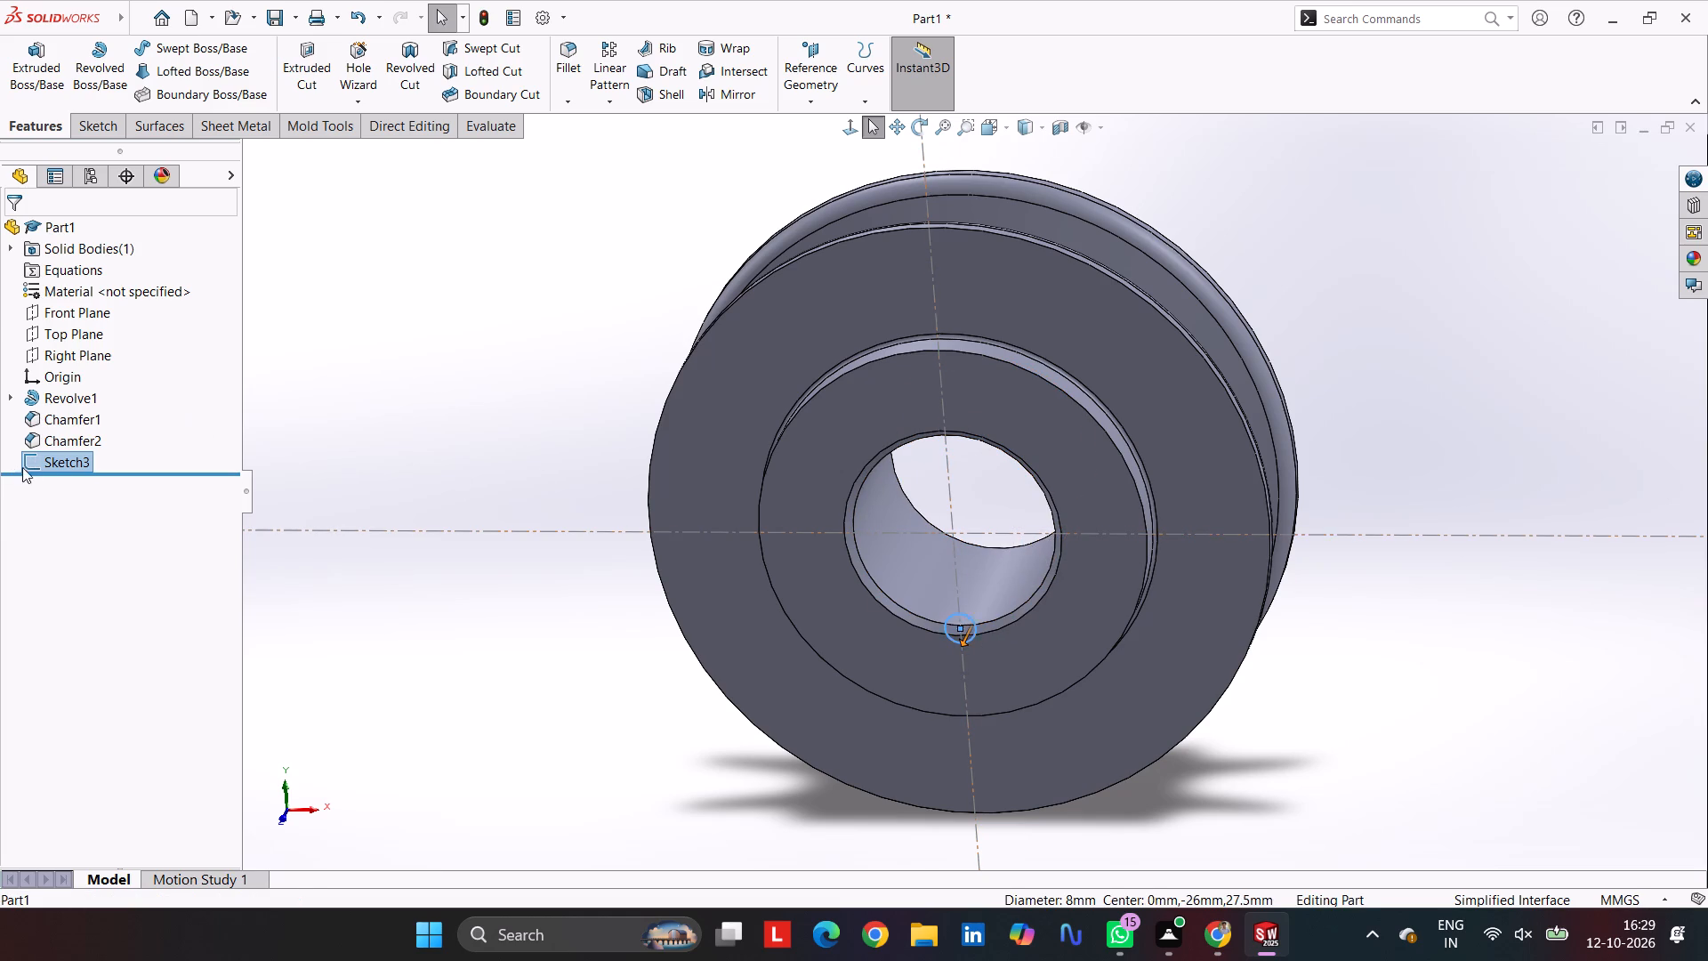
pyautogui.click(50, 462)
pyautogui.click(70, 410)
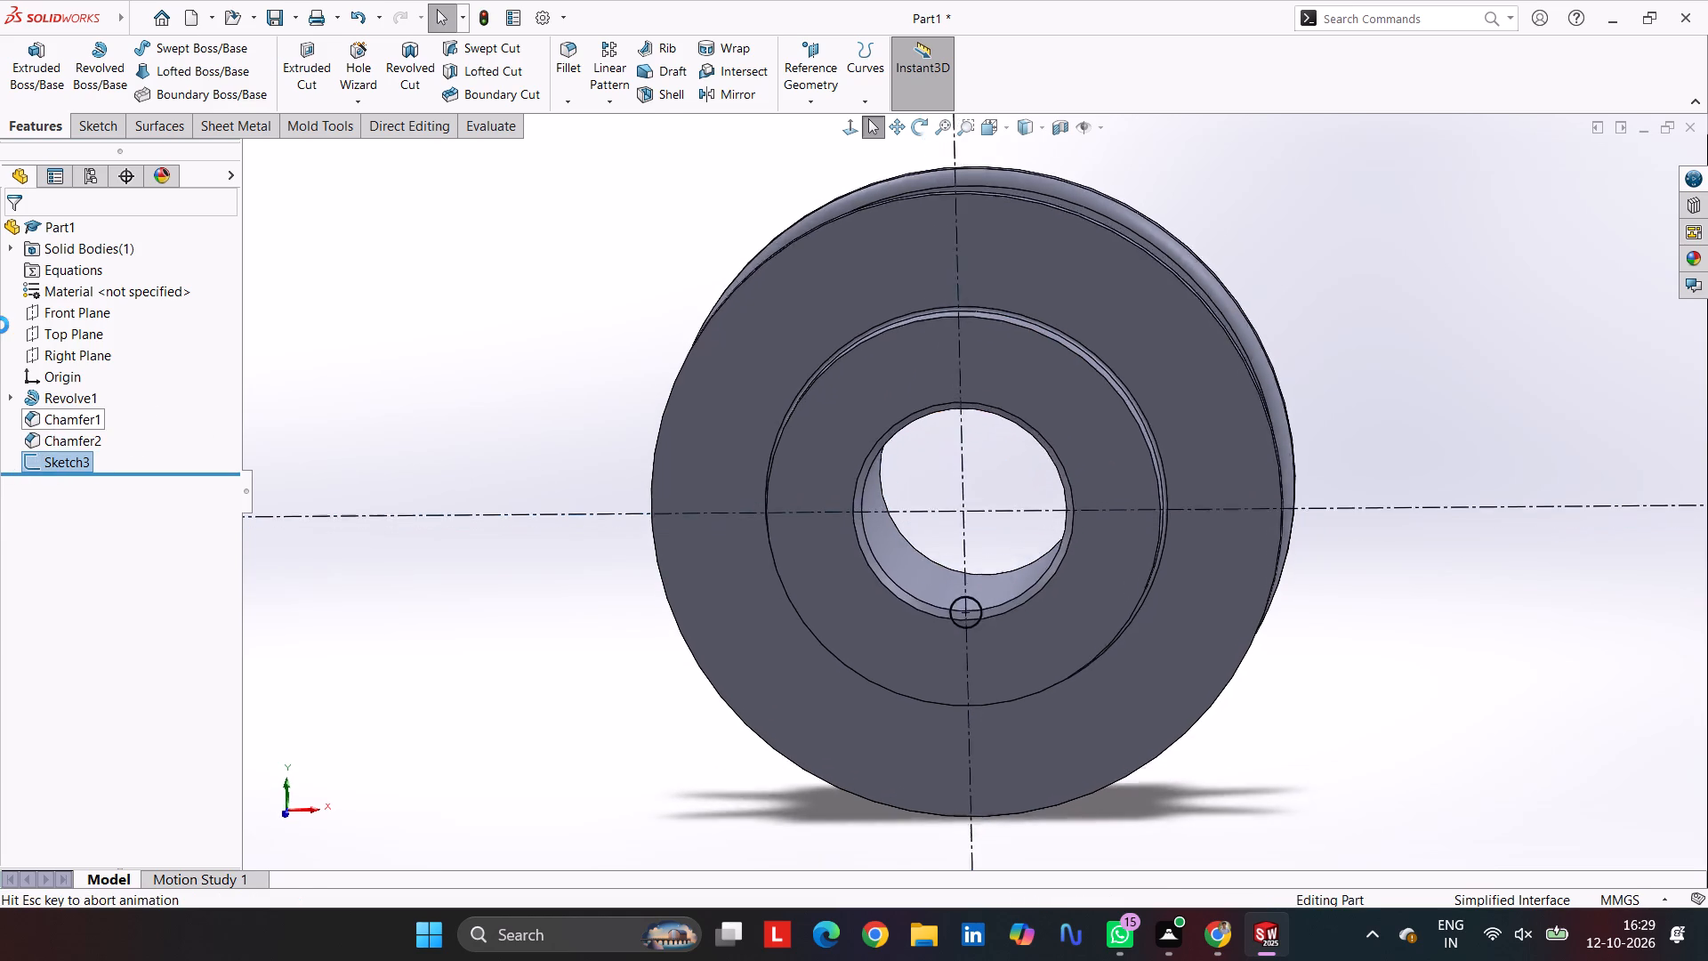
pyautogui.click(45, 122)
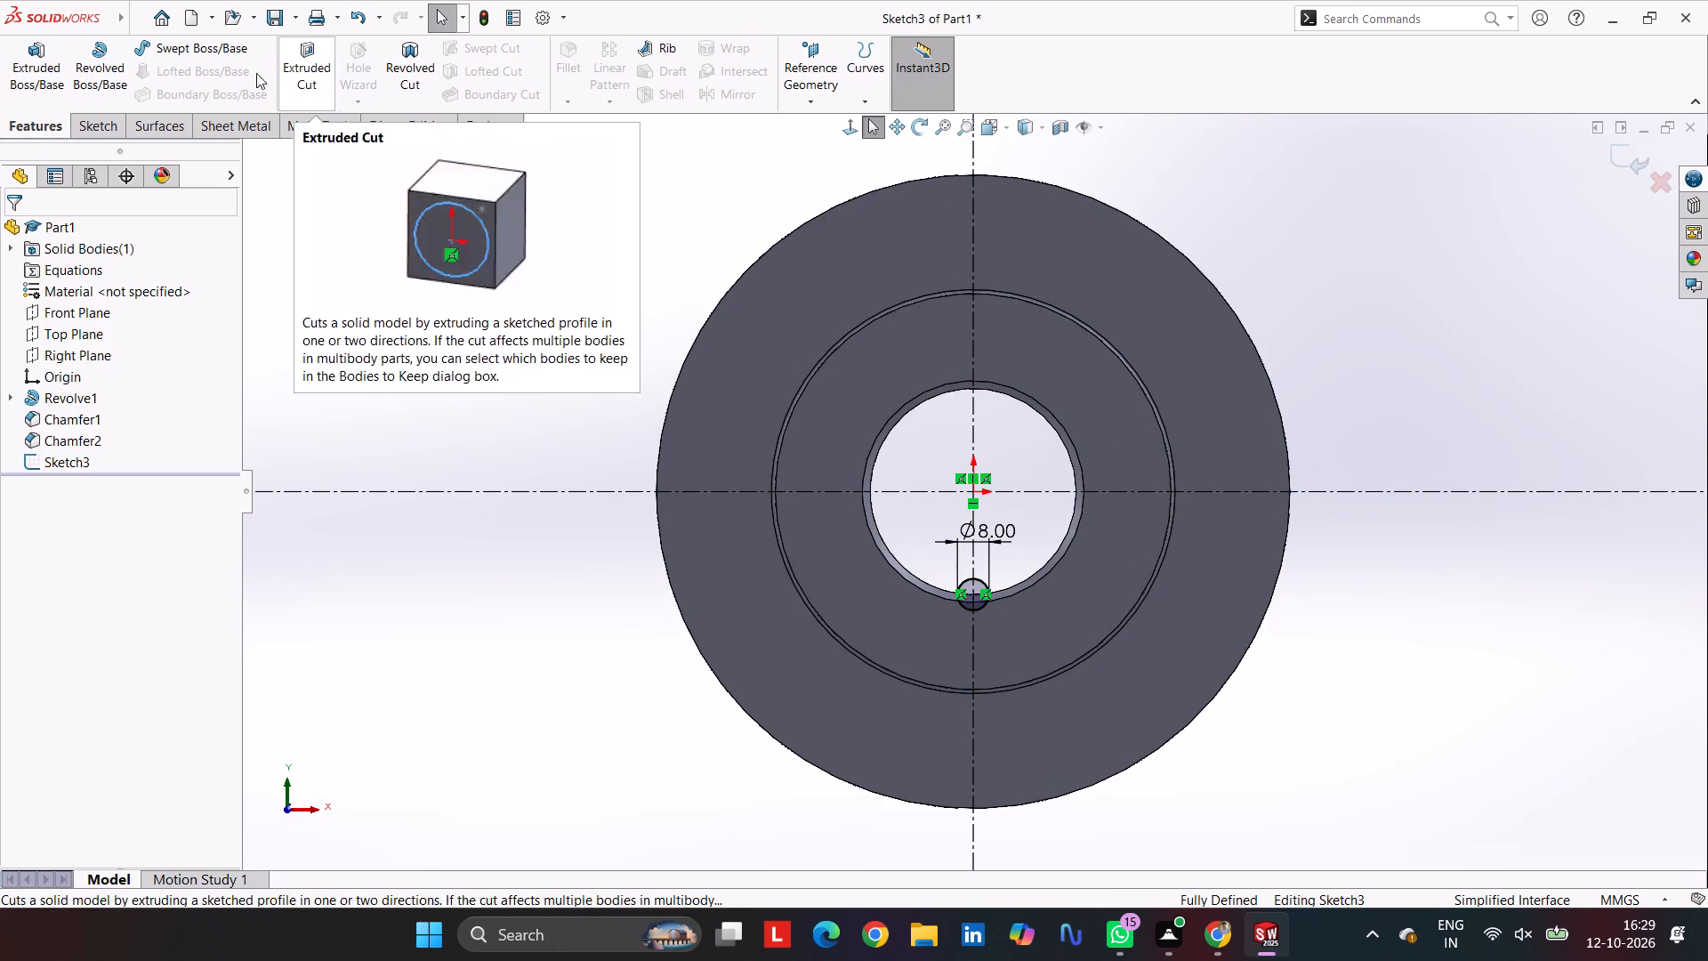
pyautogui.click(318, 78)
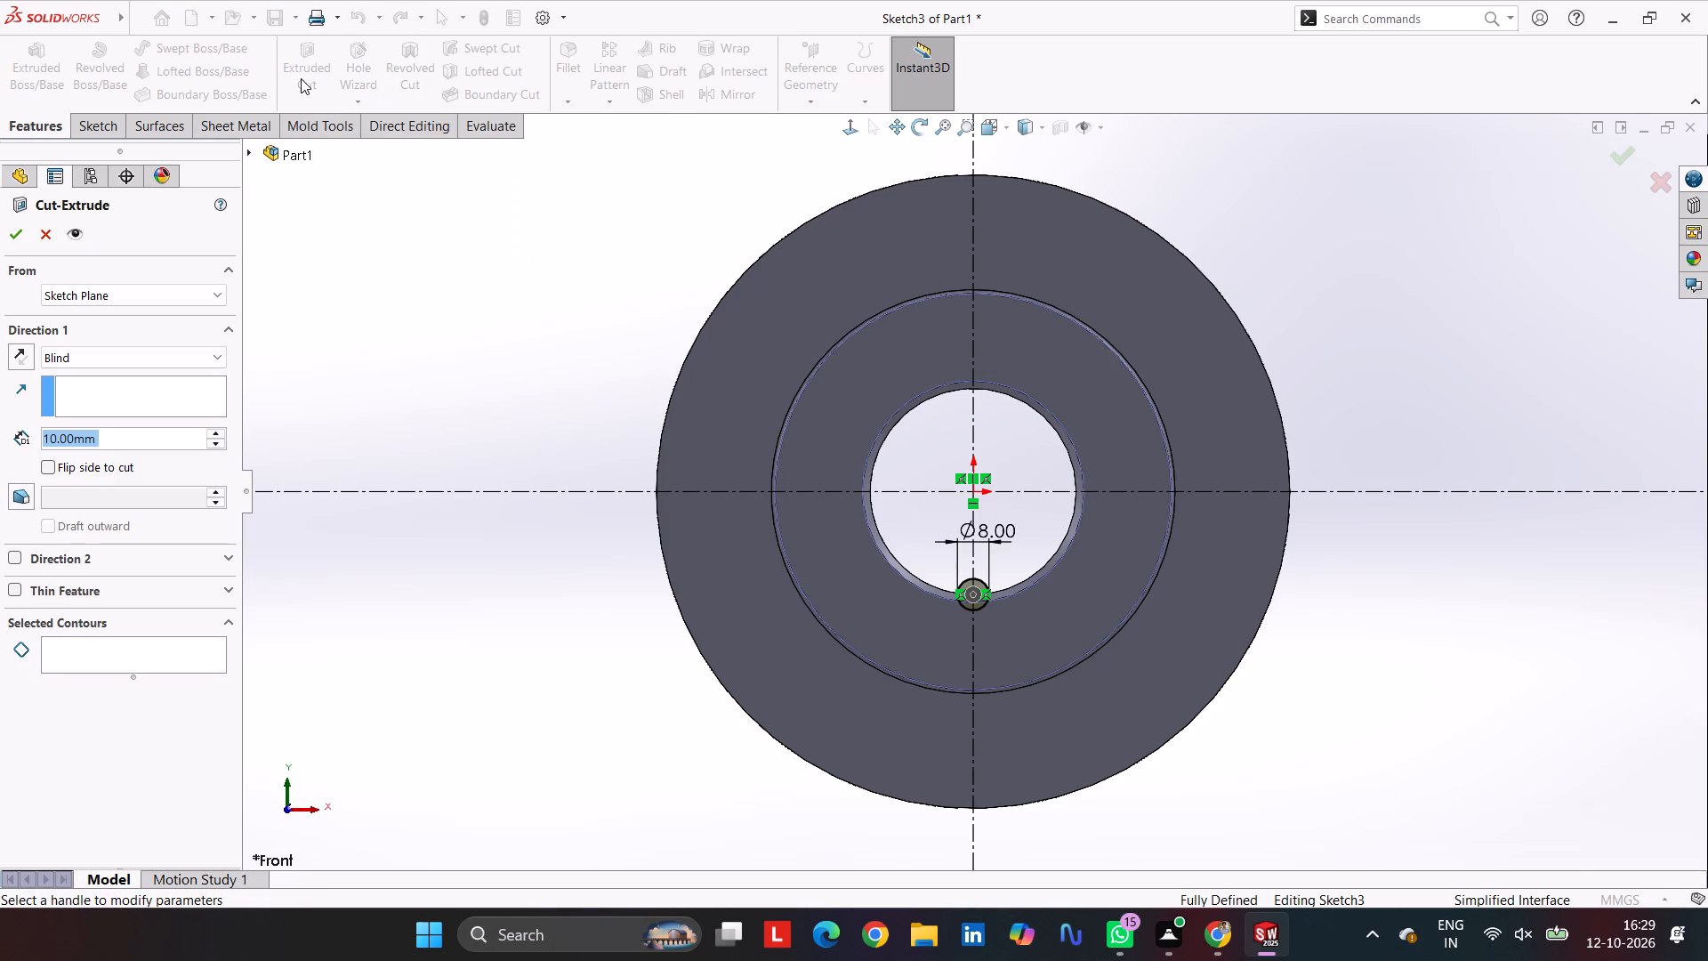
pyautogui.moveTo(624, 252); pyautogui.dragTo(608, 405, button='middle')
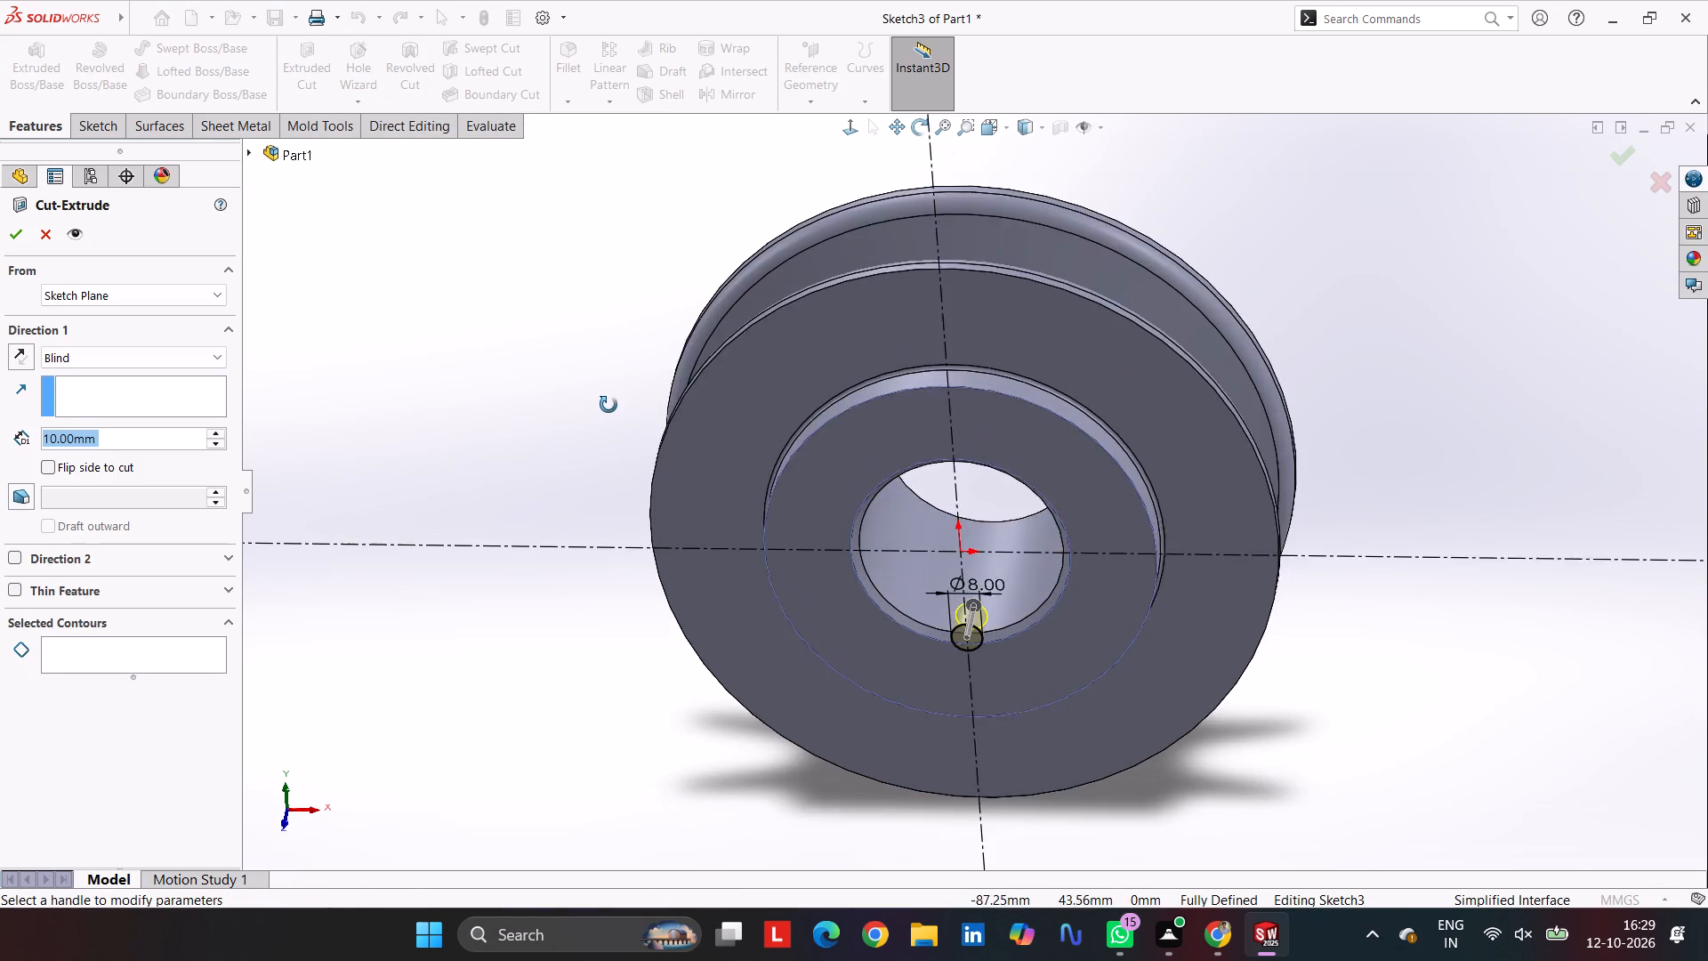
pyautogui.moveTo(608, 405); pyautogui.dragTo(595, 419, button='middle')
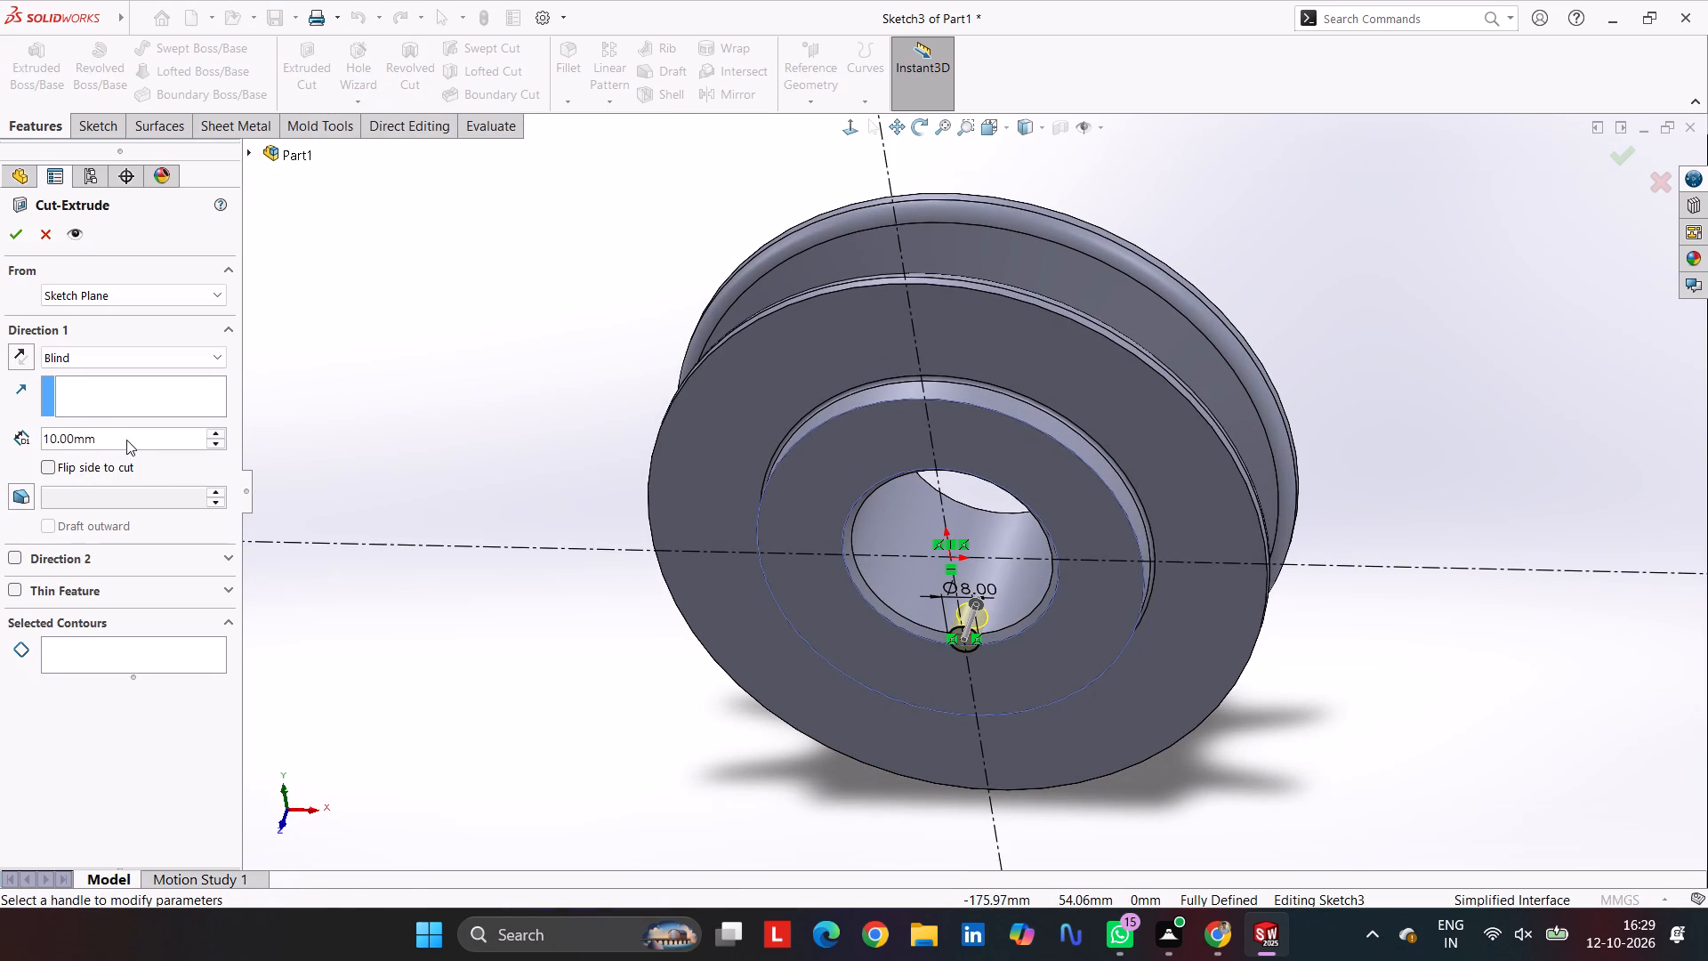
pyautogui.moveTo(126, 440); pyautogui.dragTo(0, 368)
pyautogui.write('25')
pyautogui.press('Return')
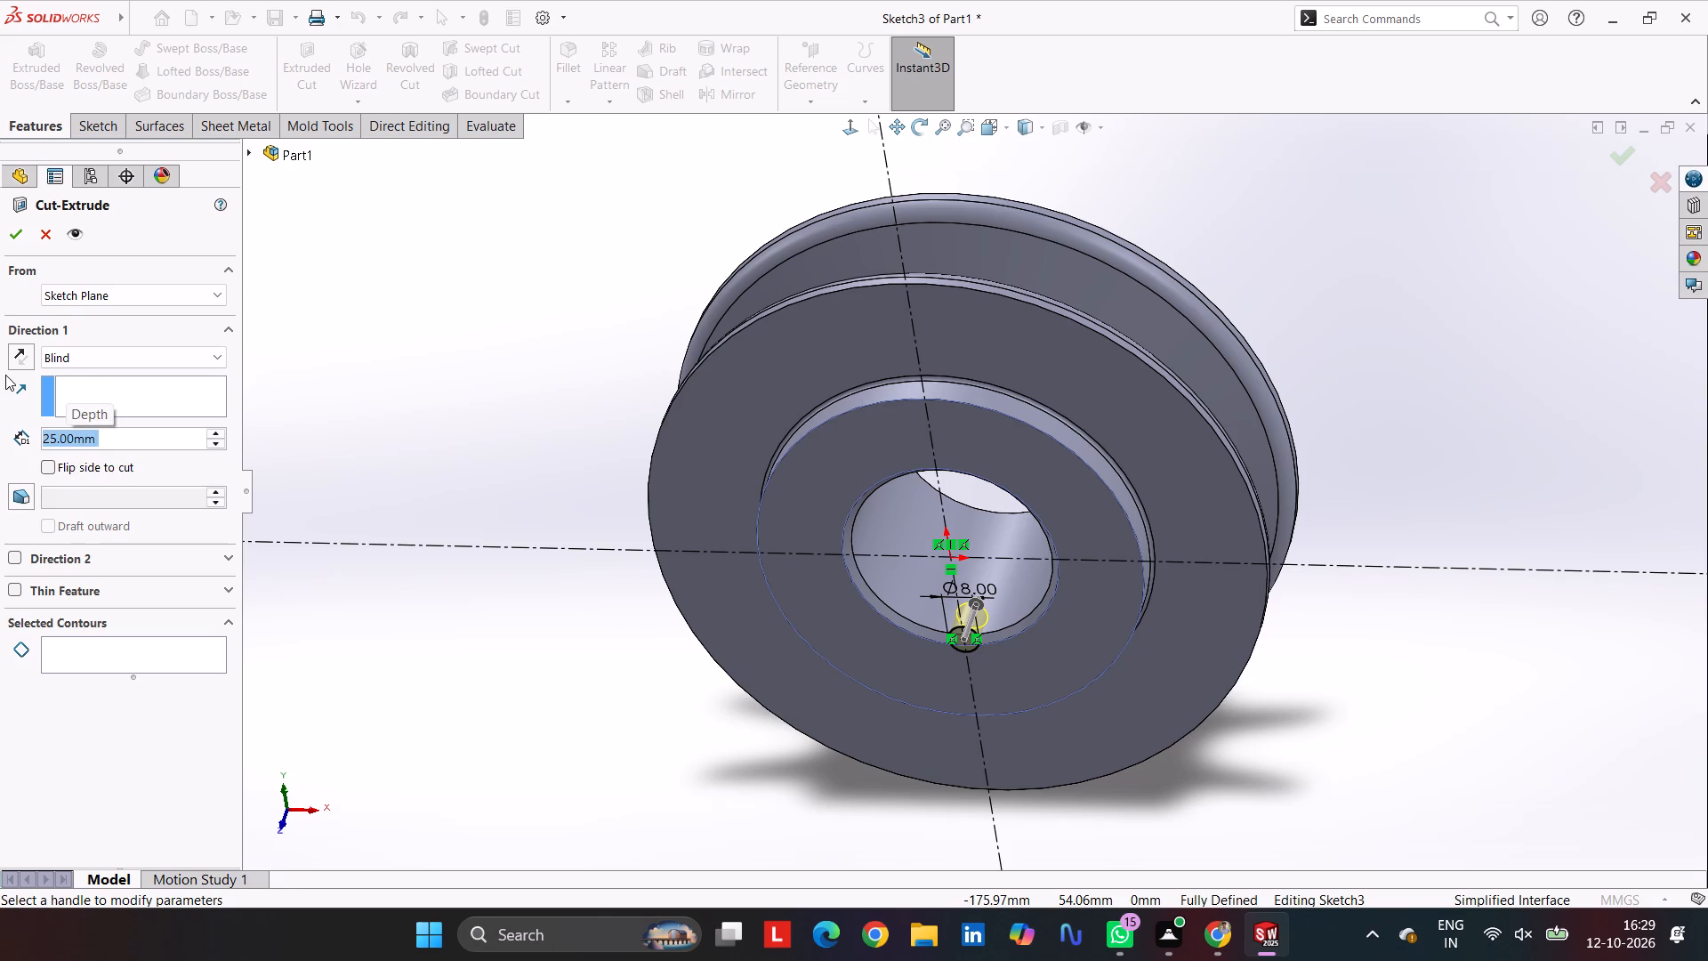
pyautogui.press('Return')
pyautogui.click(488, 404)
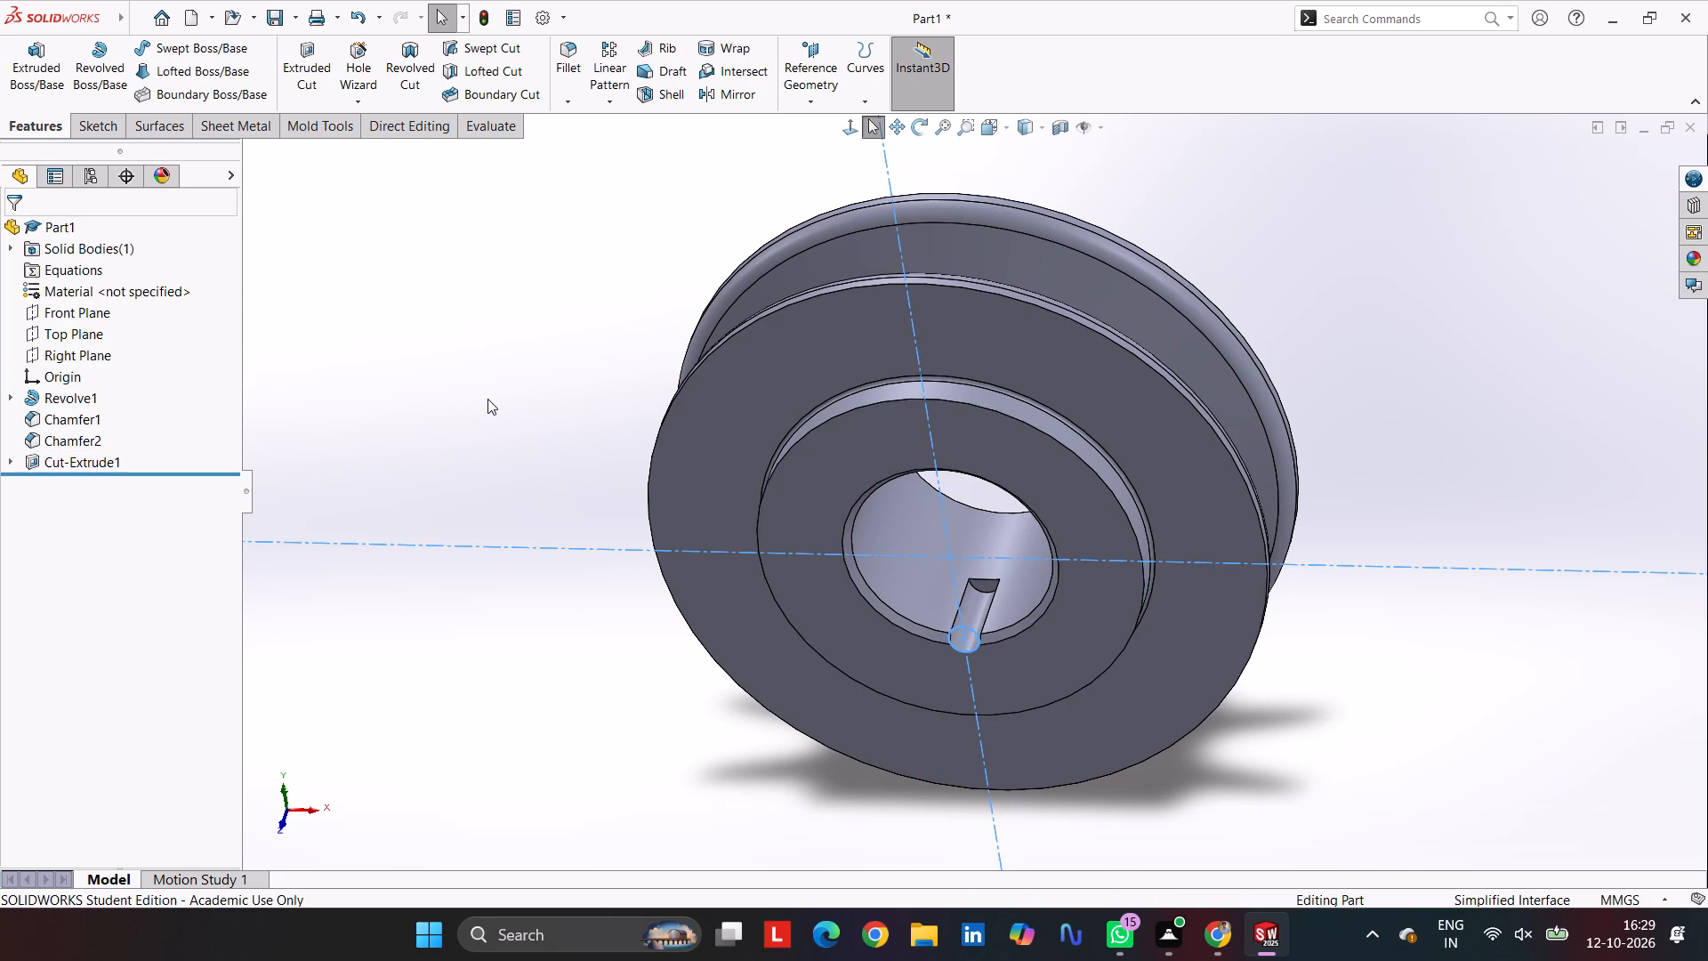
# Start a Thread feature and locate it on the circular front edge of the 8 mm cut at the bore's bottom.
pyautogui.click(354, 109)
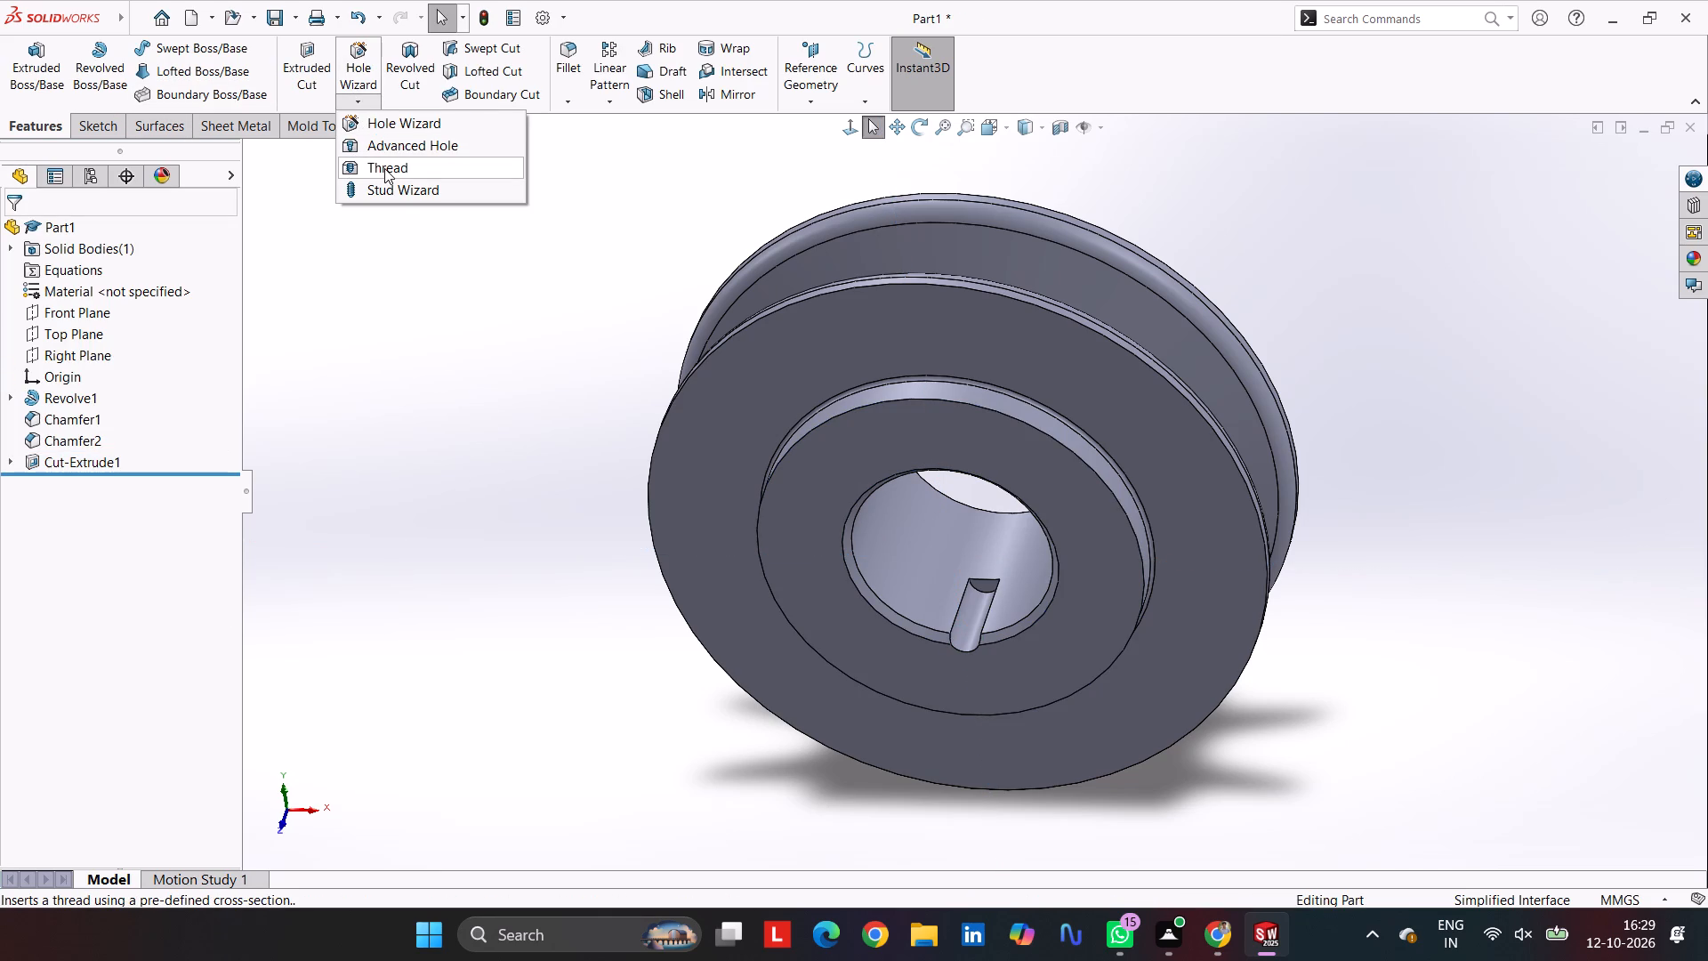
pyautogui.click(386, 168)
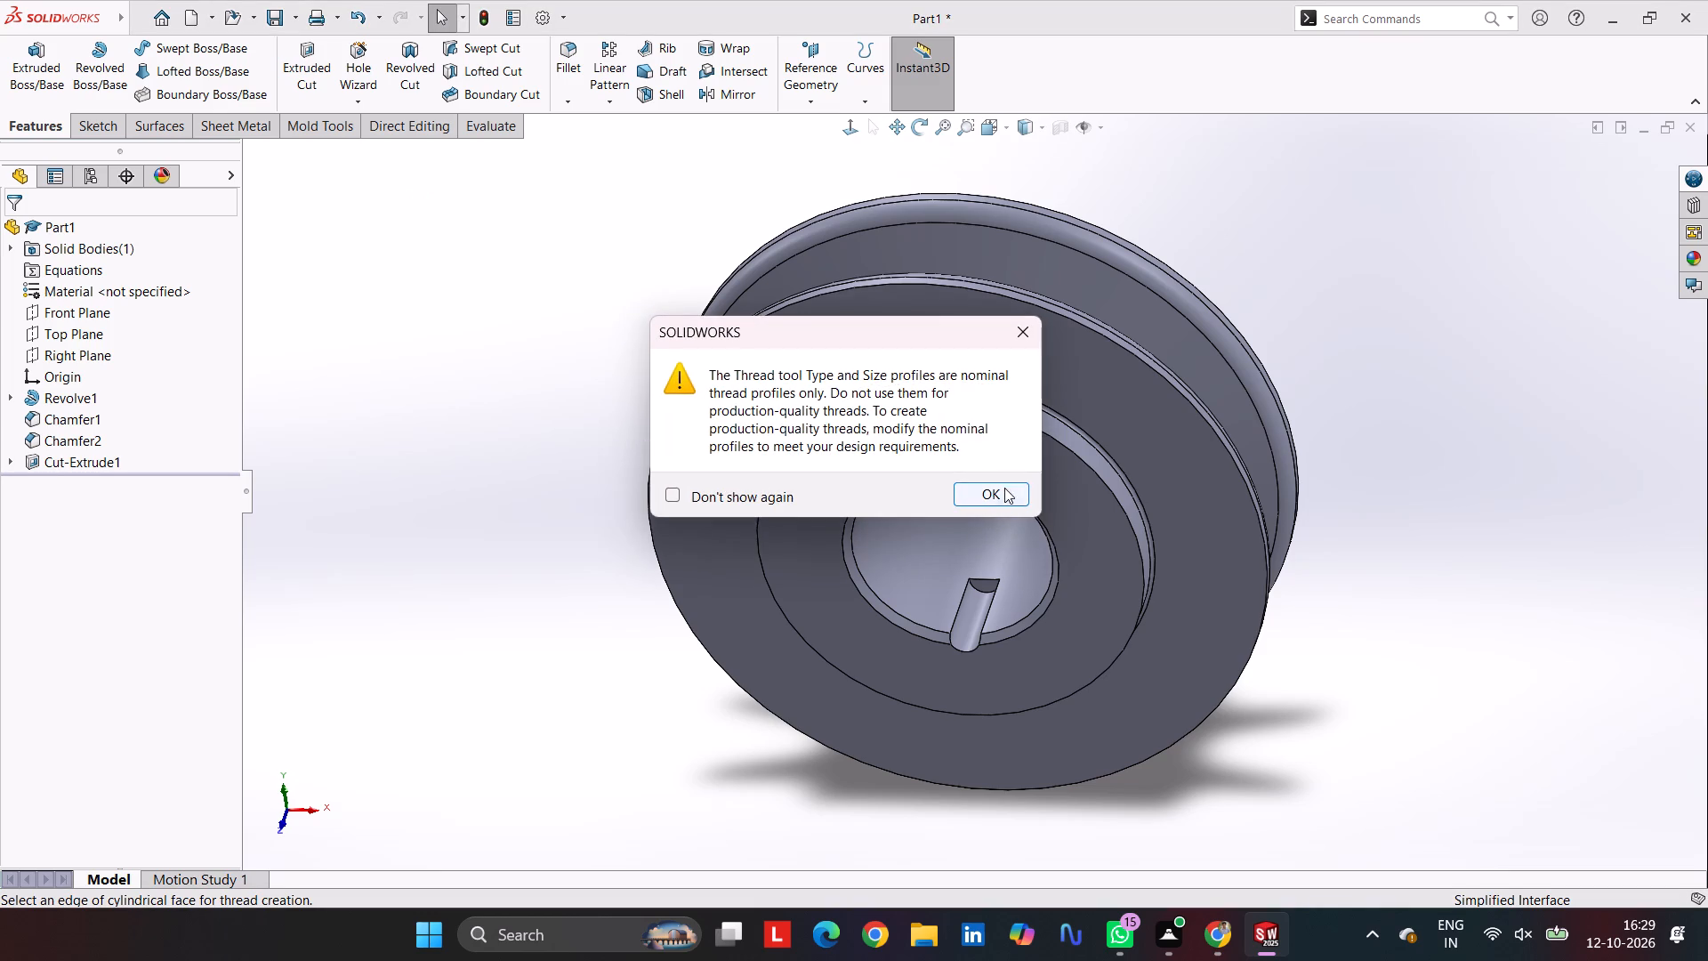
pyautogui.click(1004, 485)
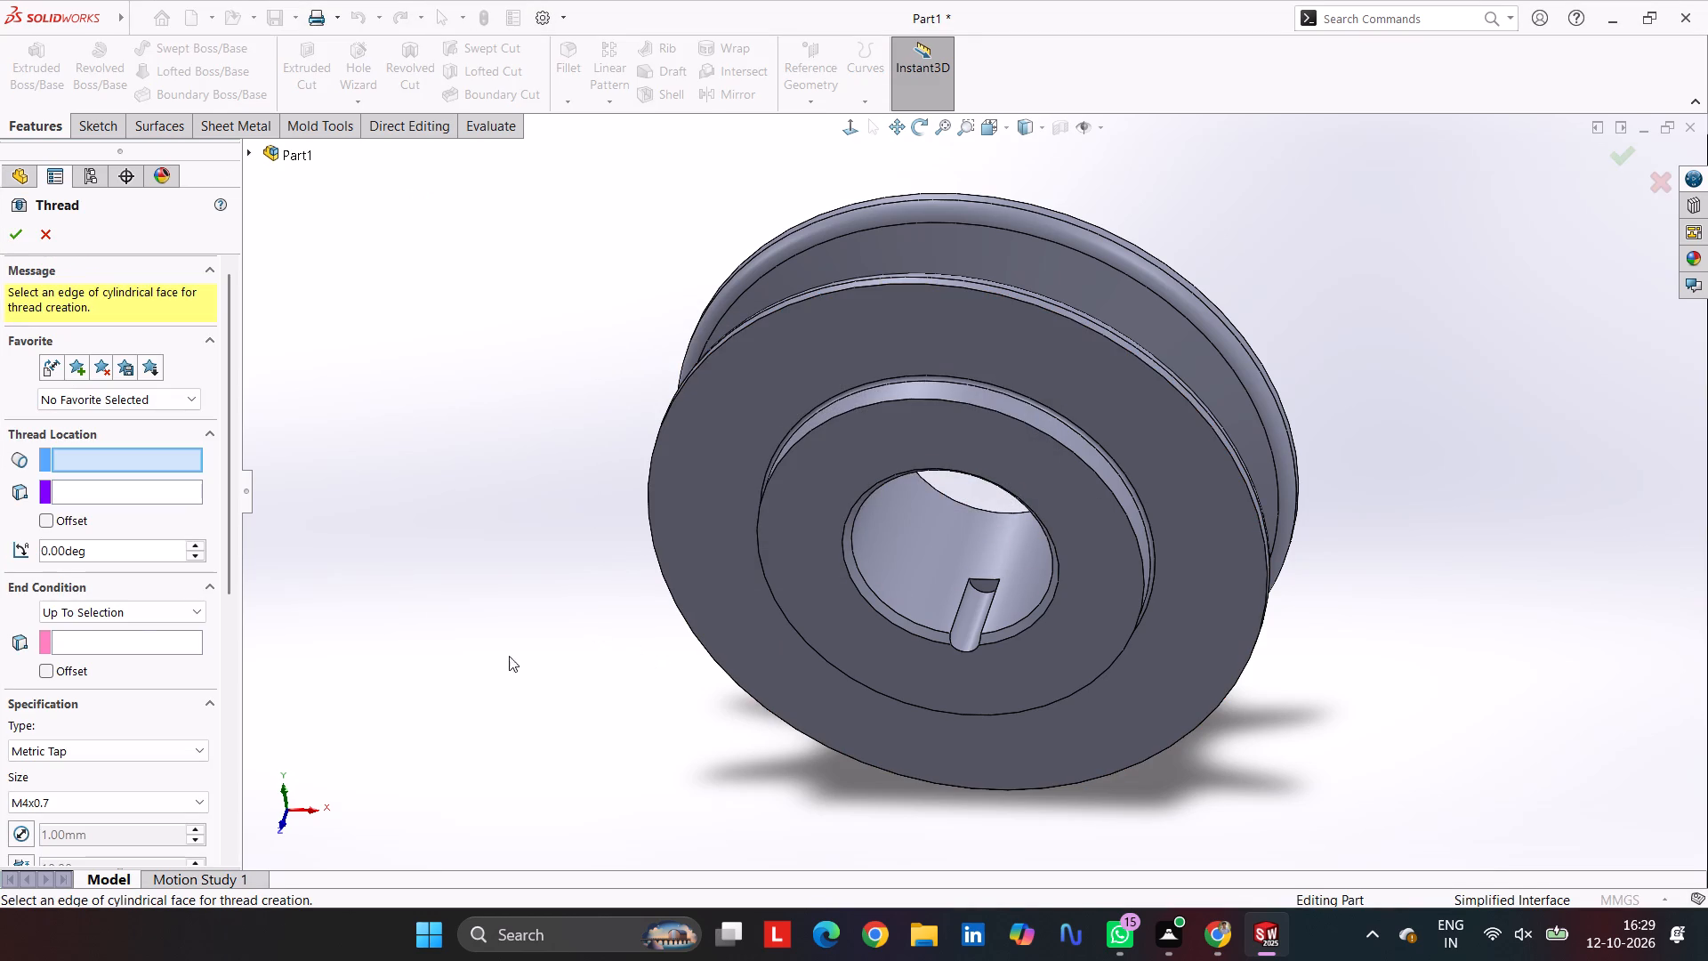
pyautogui.click(141, 617)
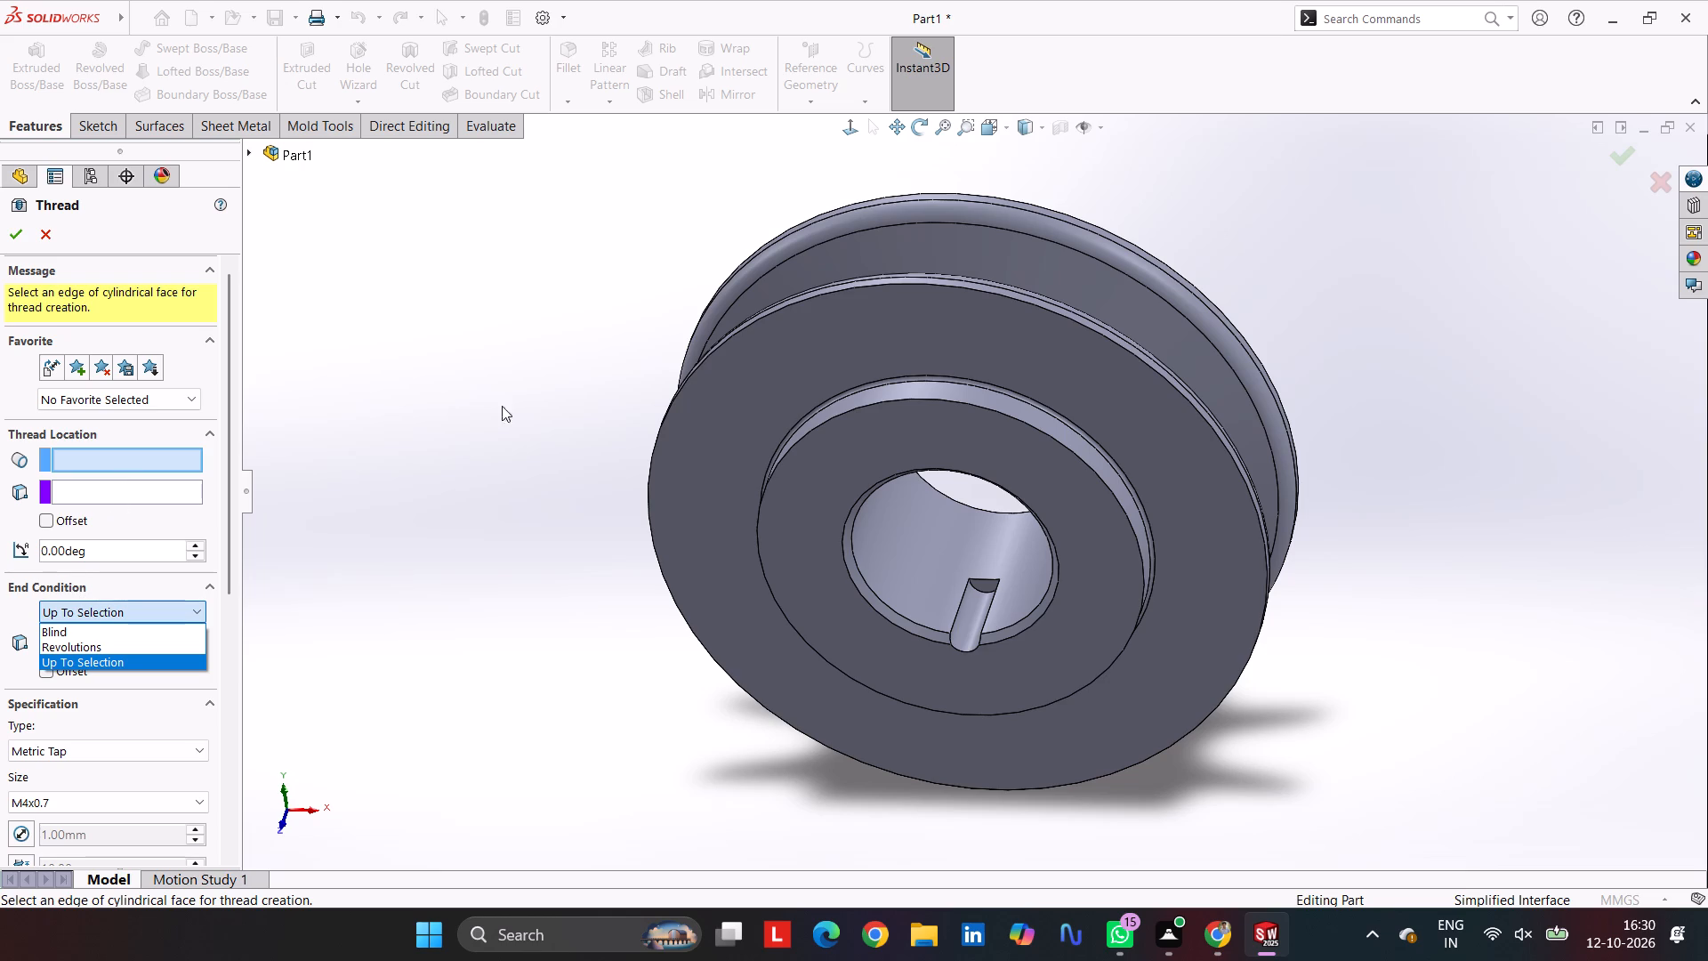
pyautogui.click(963, 631)
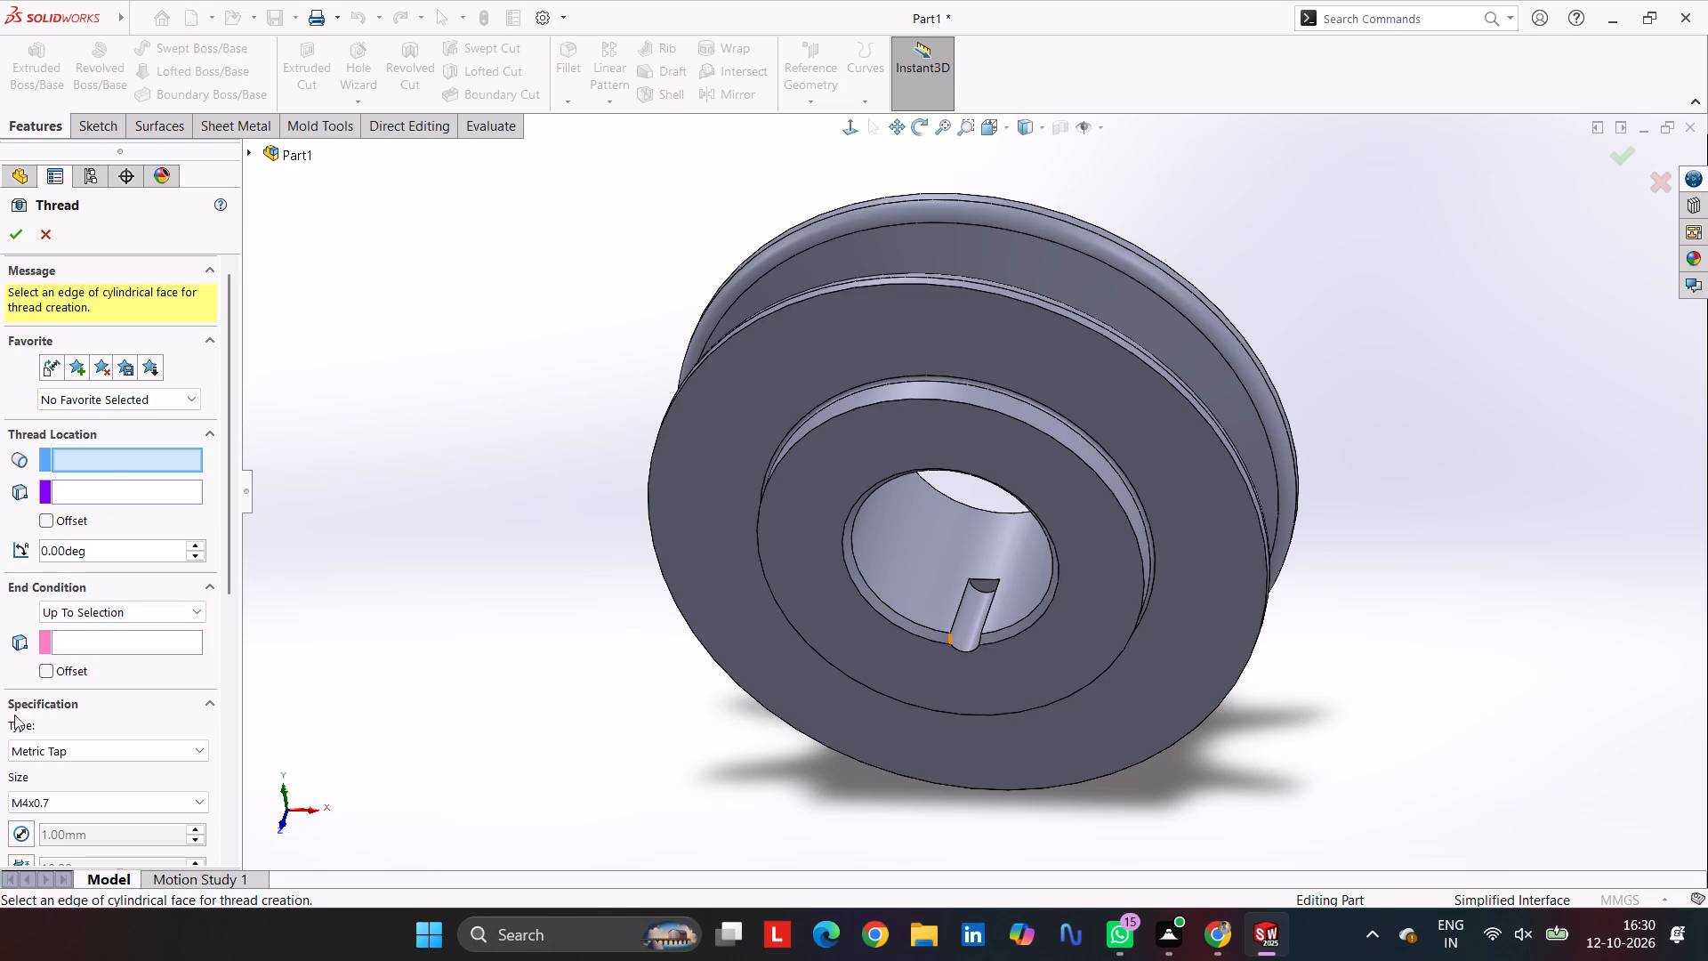
pyautogui.click(969, 629)
pyautogui.click(148, 465)
pyautogui.click(70, 465)
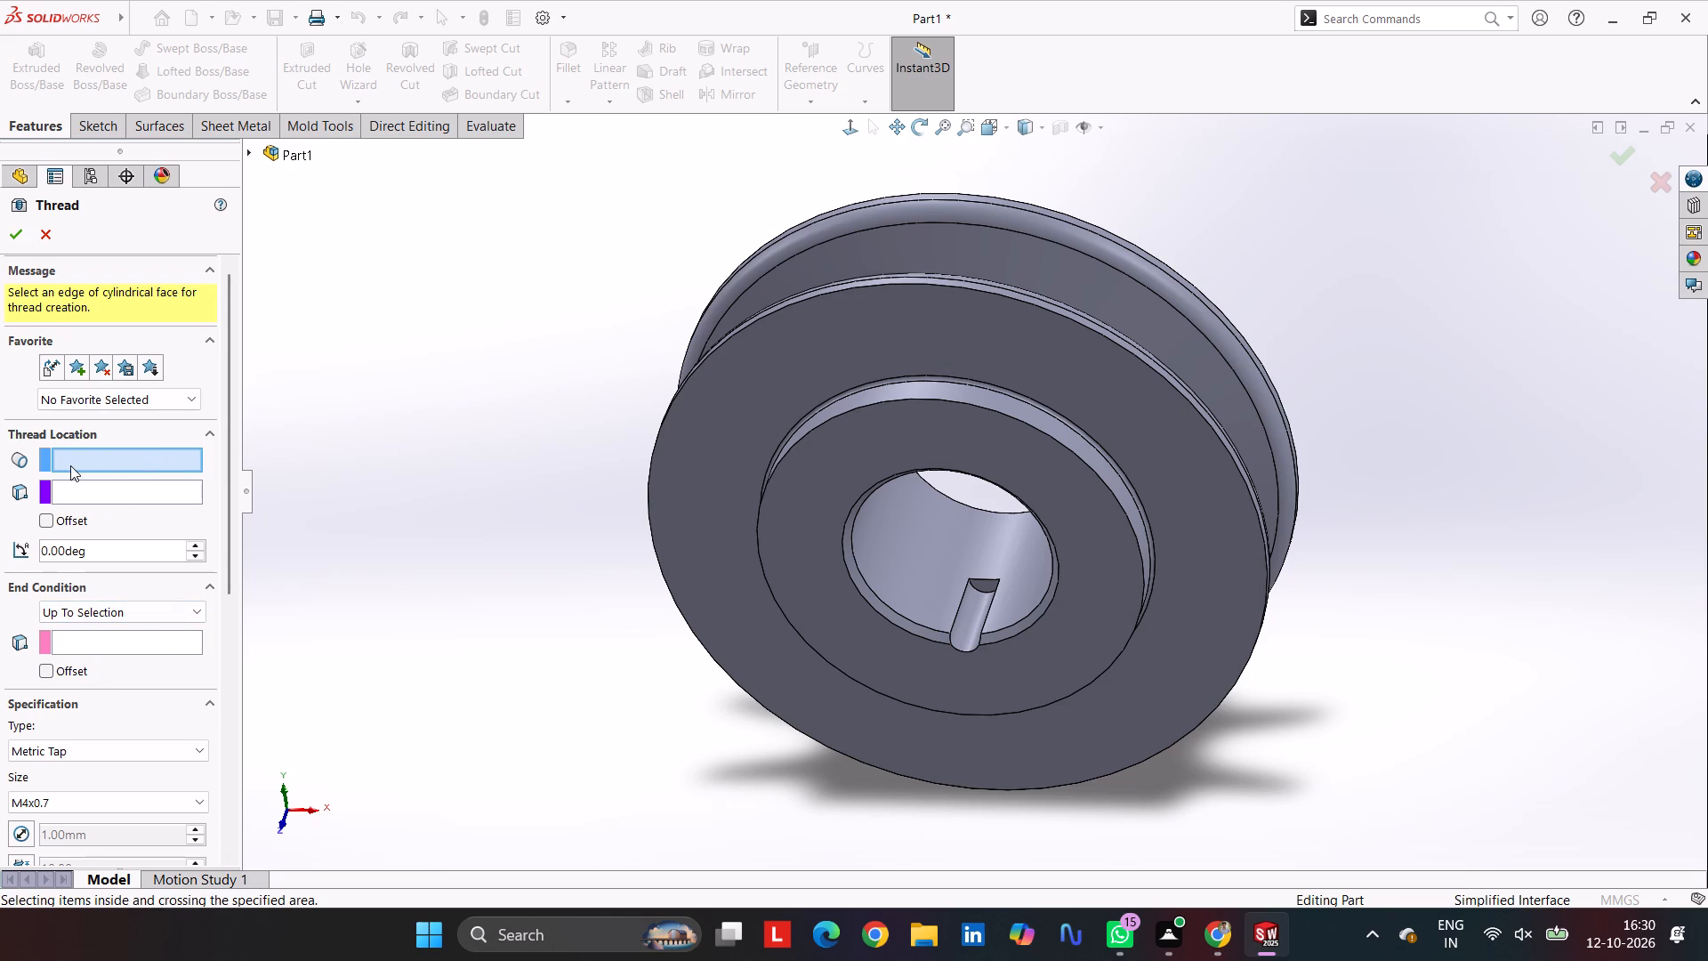
pyautogui.click(70, 465)
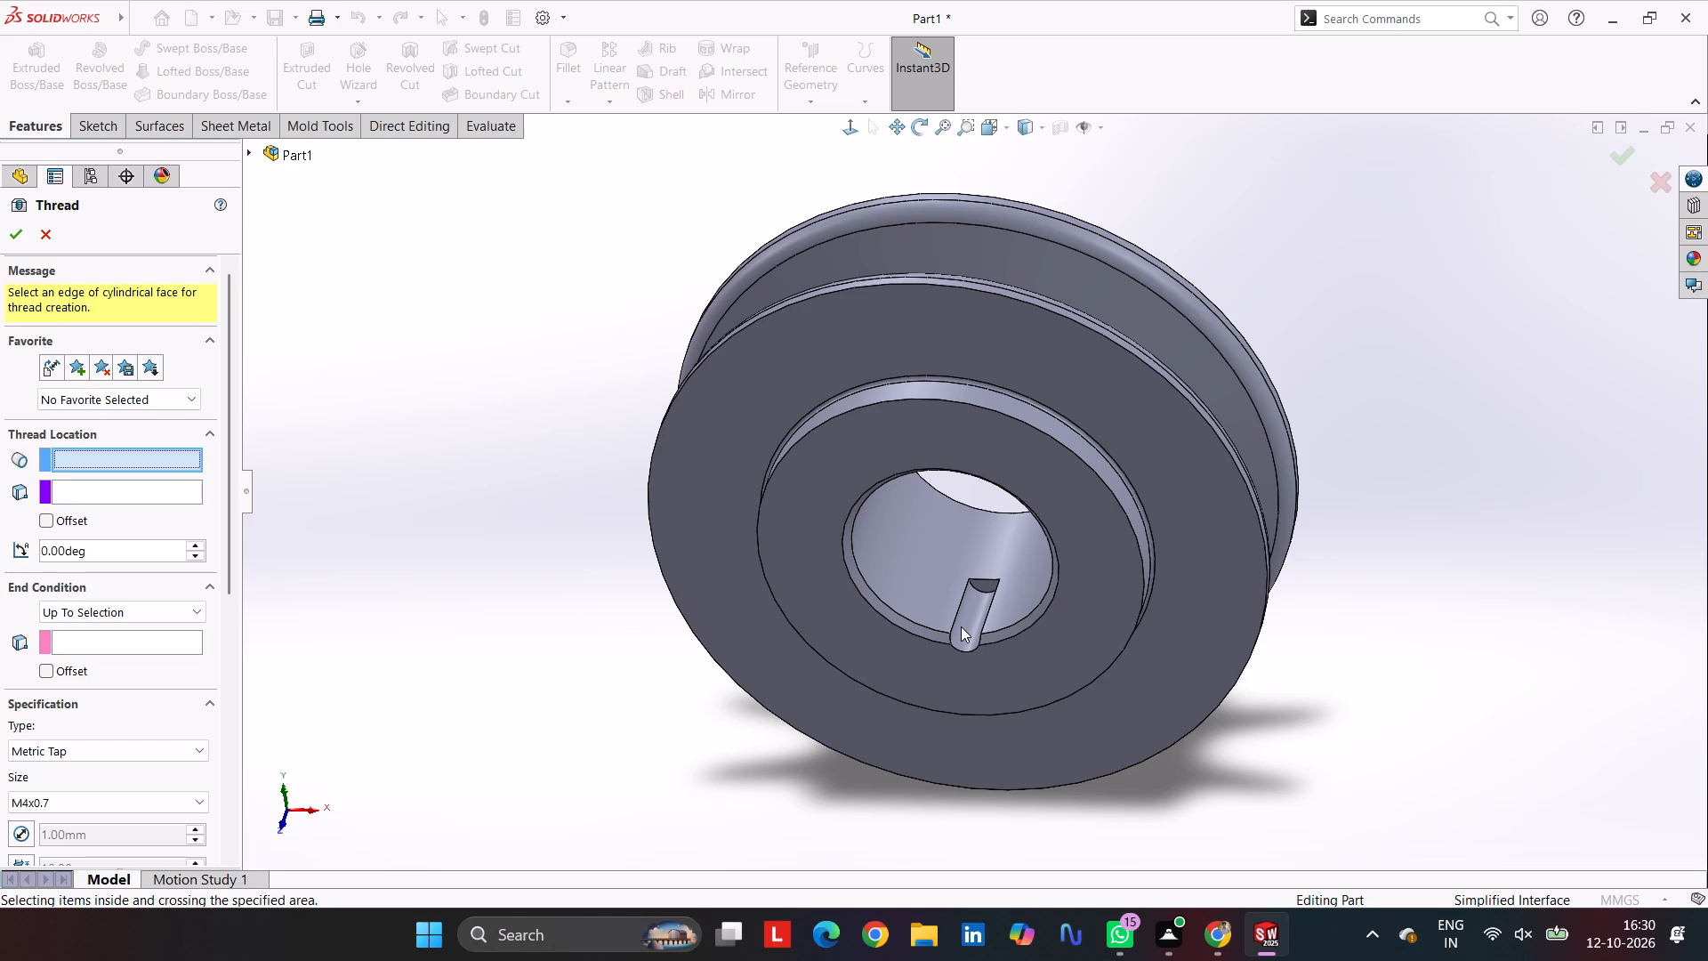
pyautogui.click(961, 626)
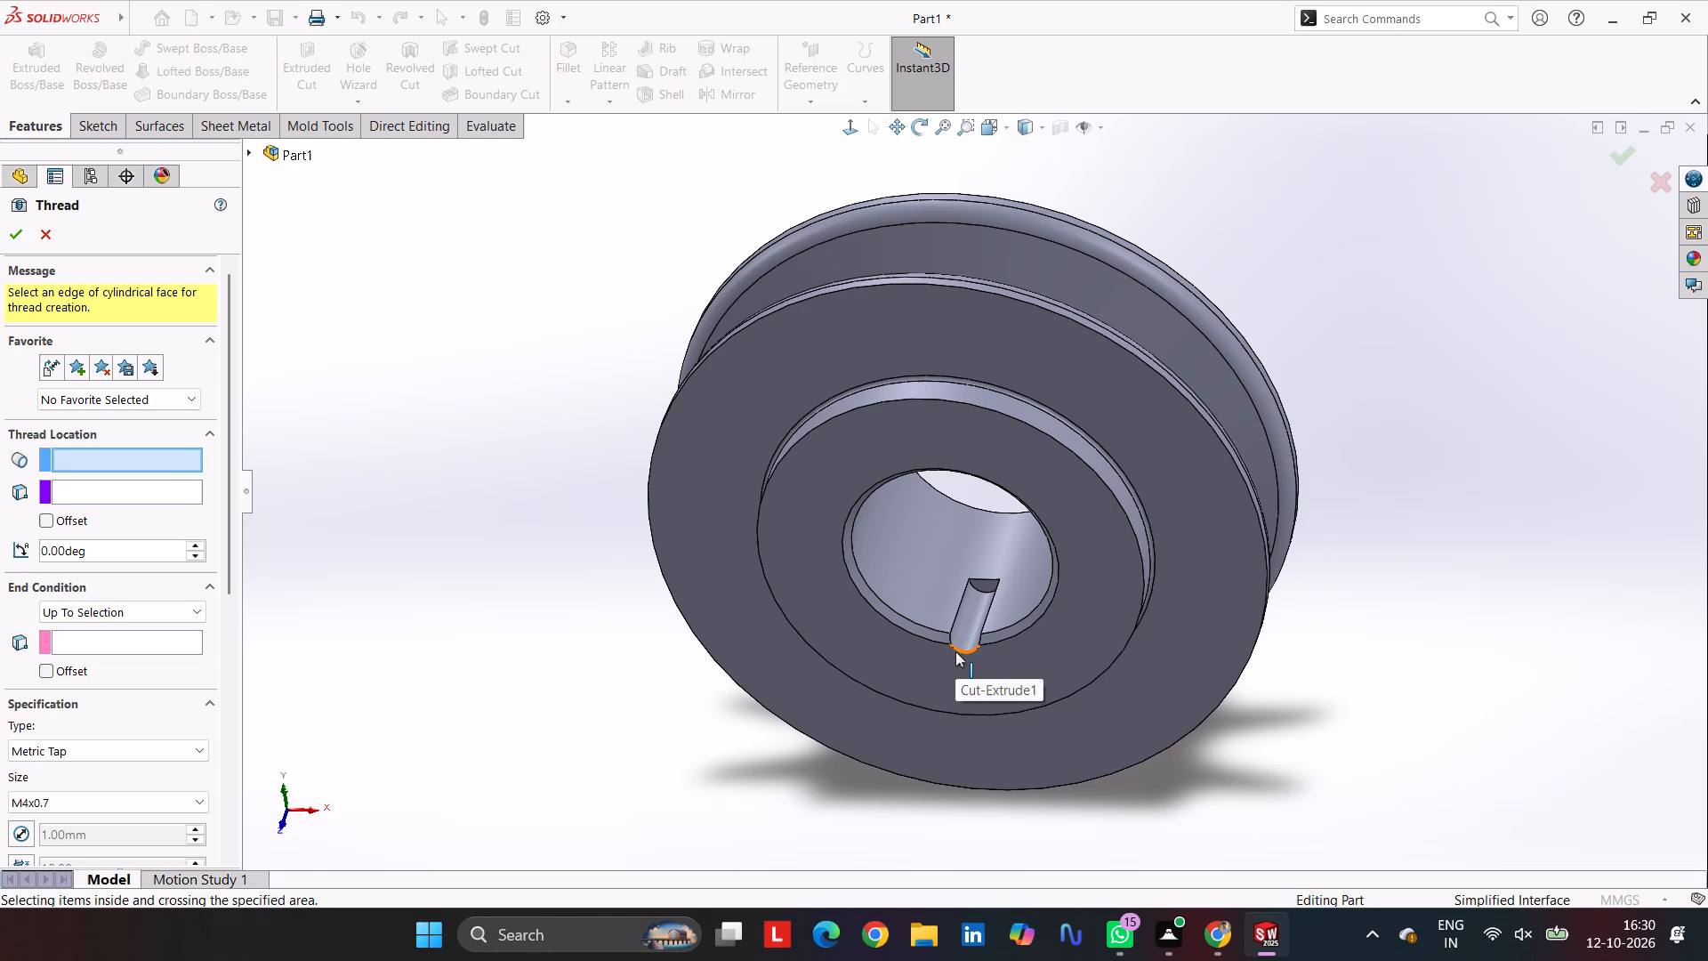
pyautogui.click(955, 651)
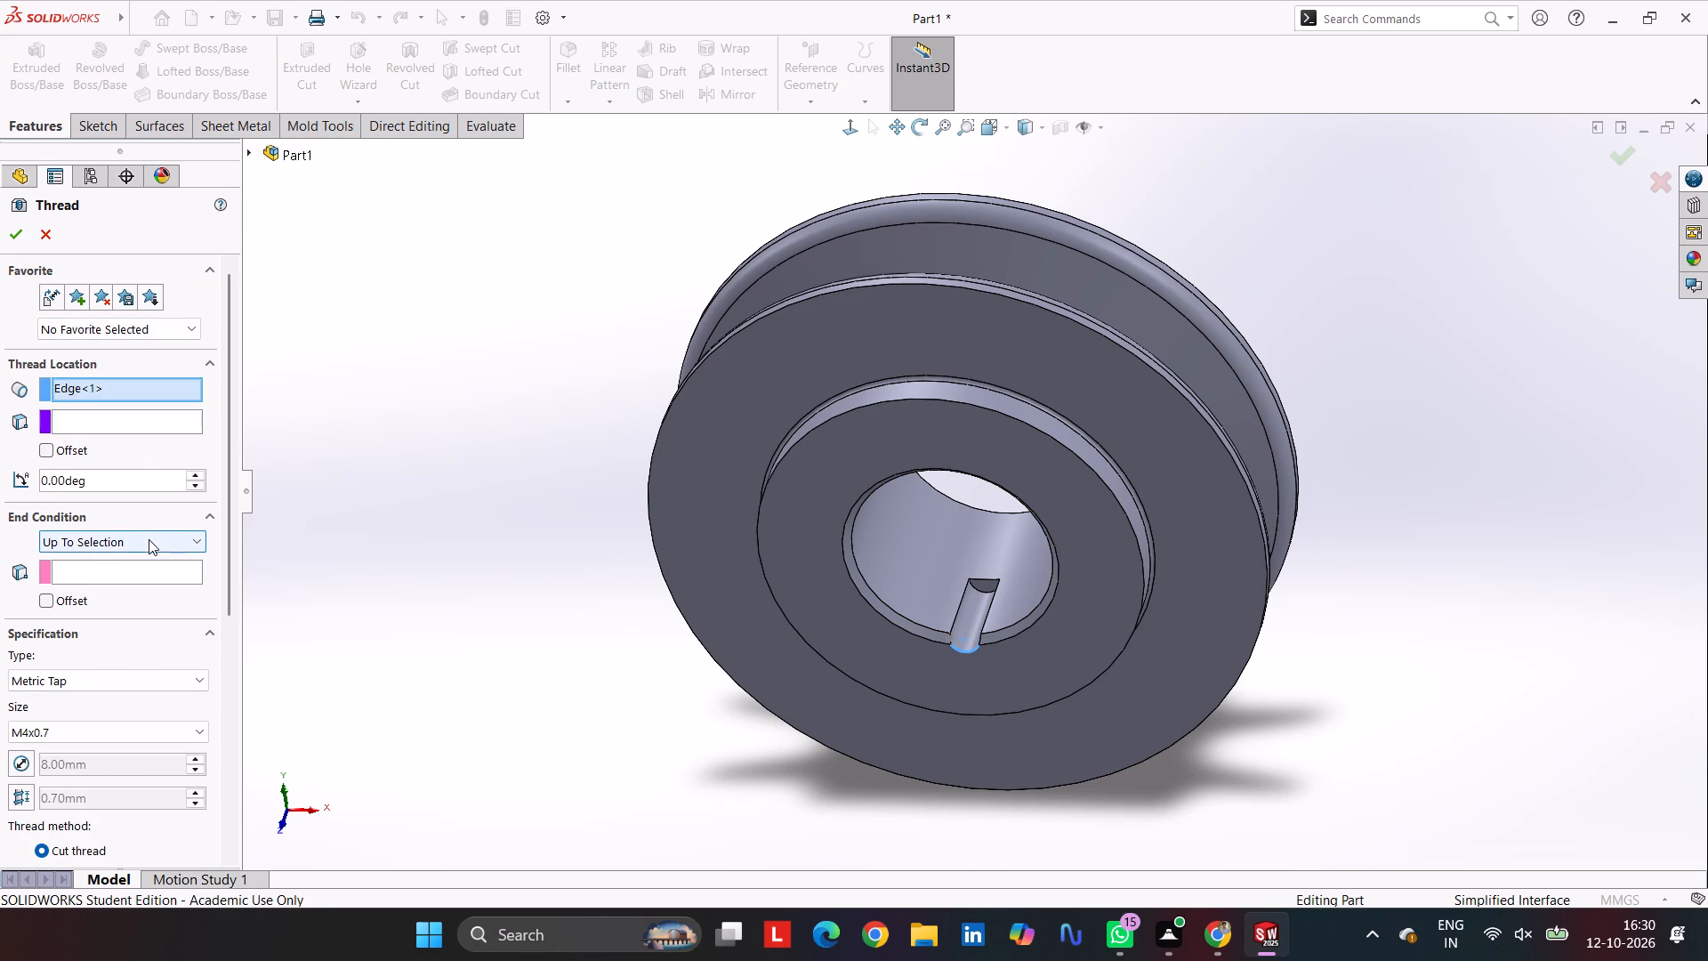
# Set the thread's end condition to Blind with a depth of 16 mm.
pyautogui.click(144, 581)
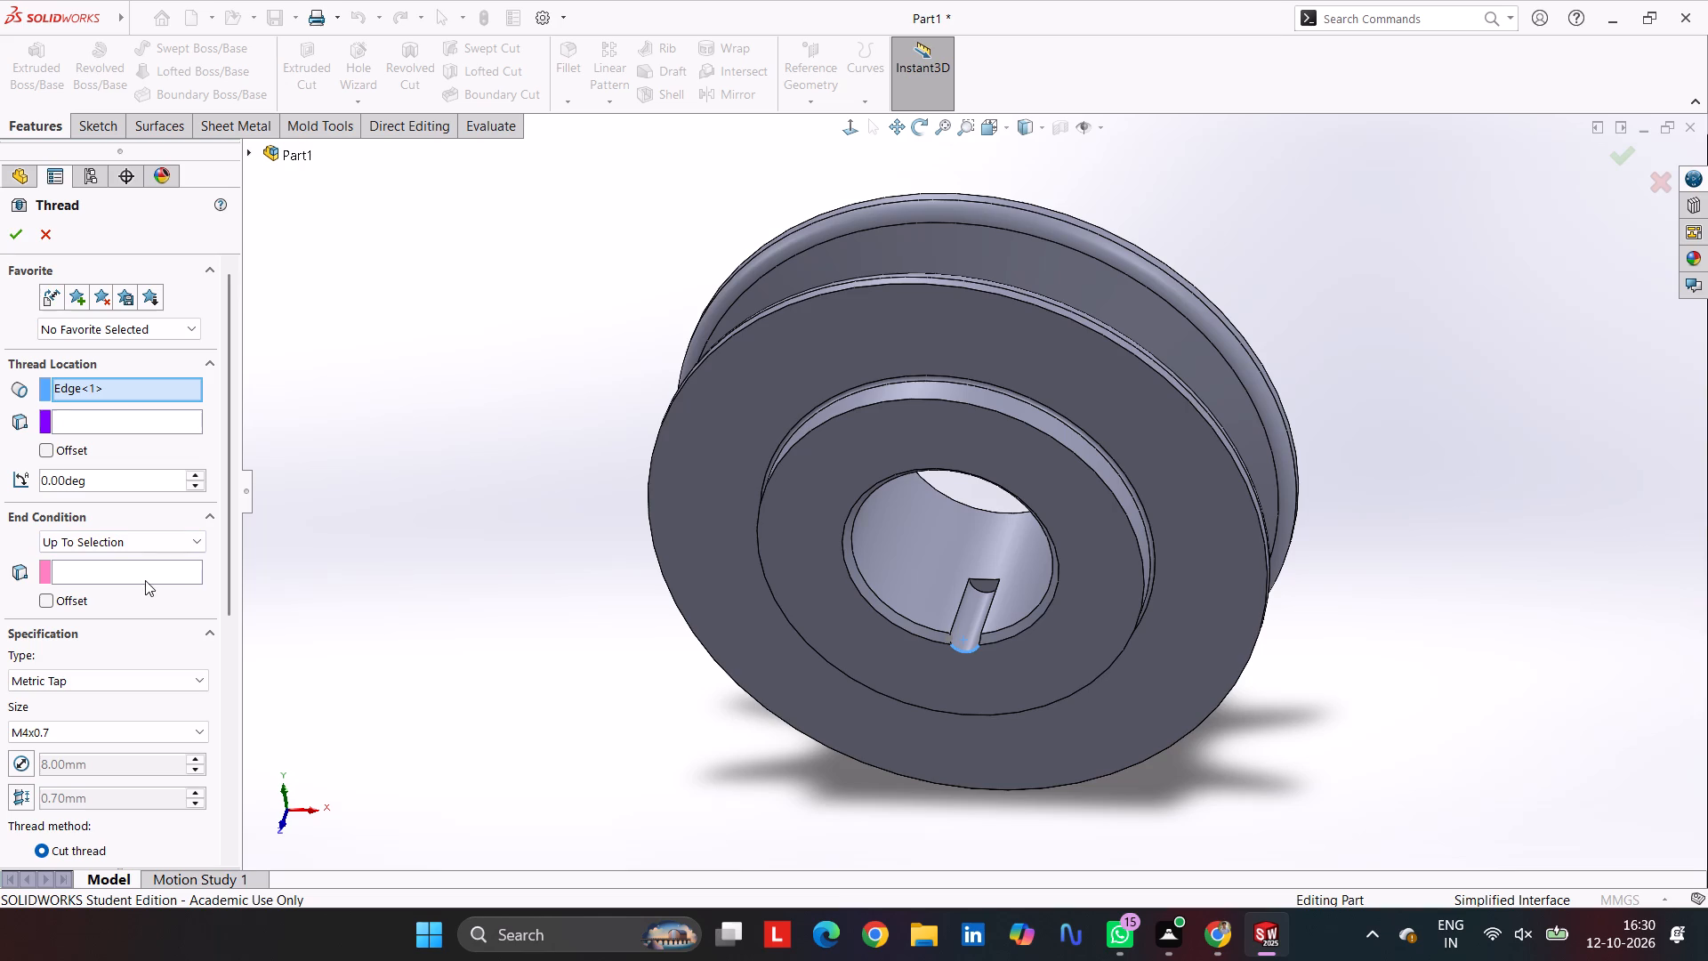
pyautogui.click(145, 576)
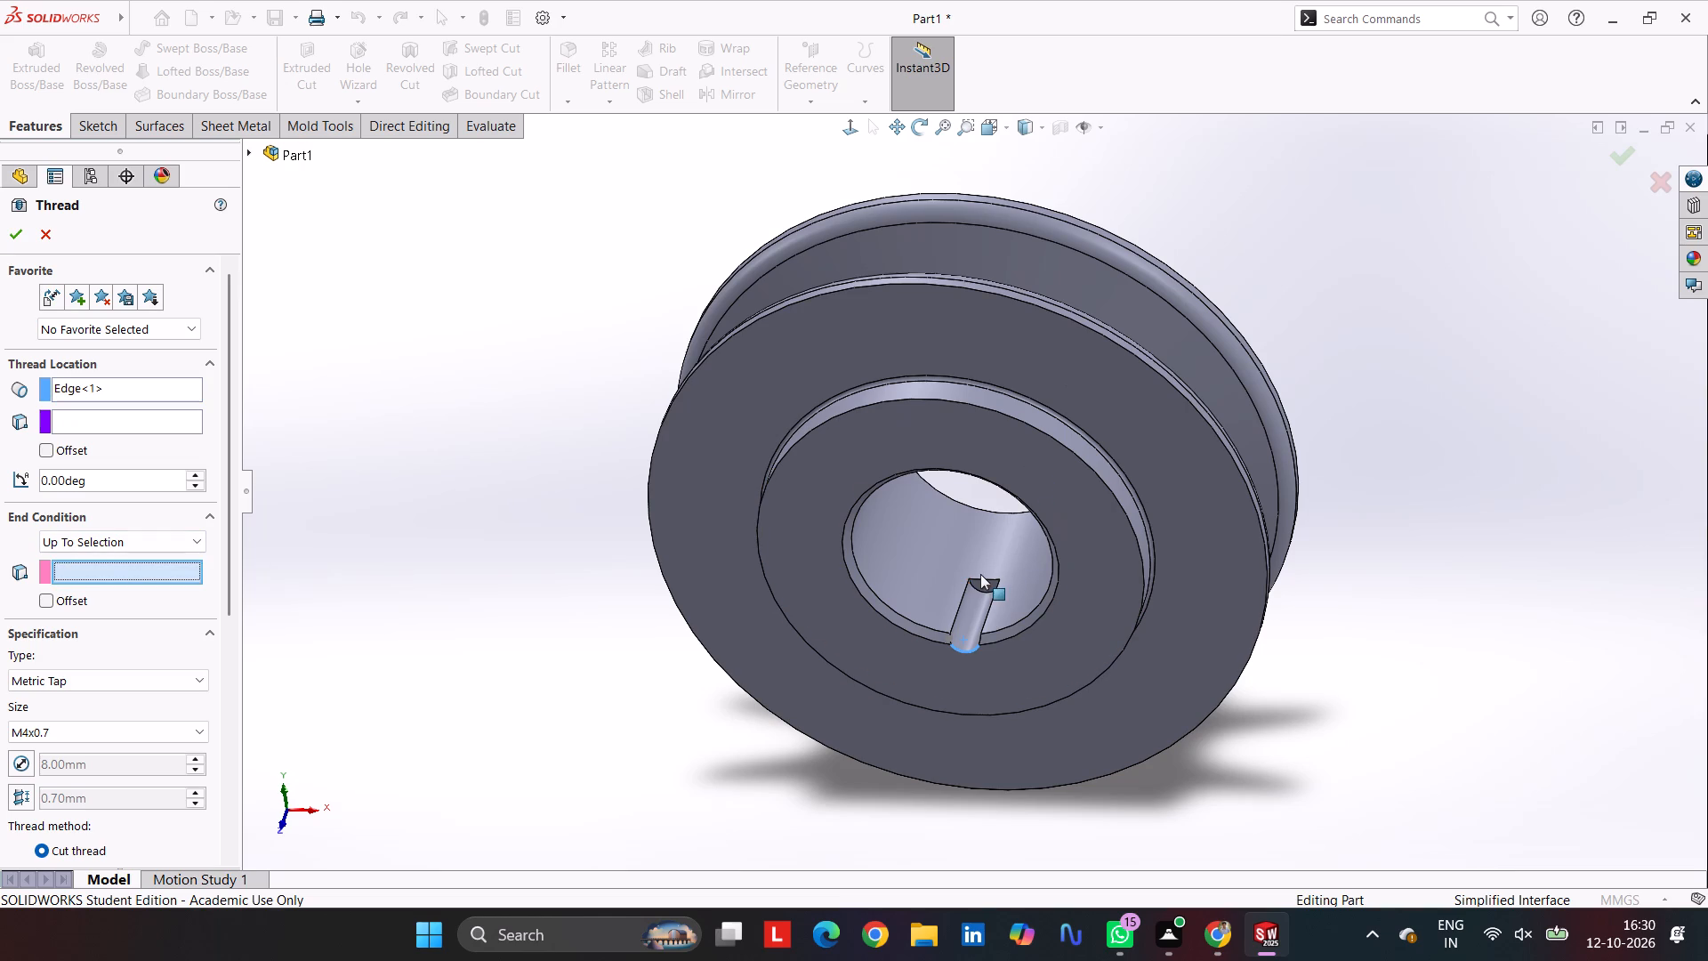
pyautogui.click(132, 549)
pyautogui.click(109, 558)
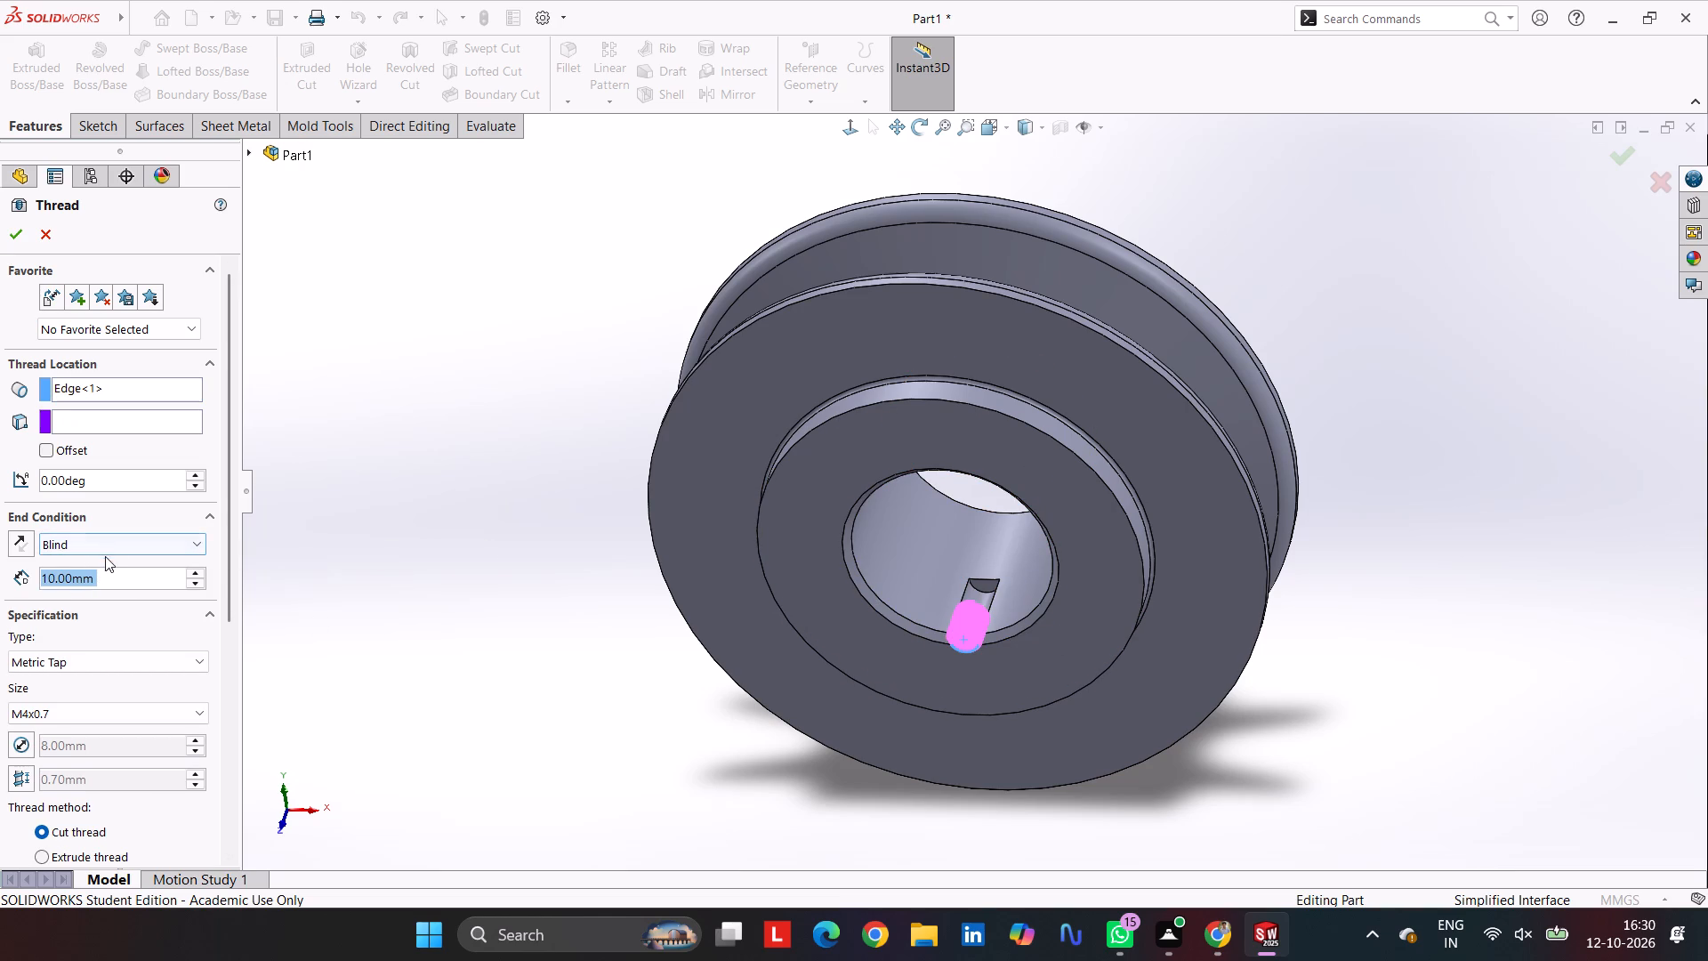
pyautogui.write('16')
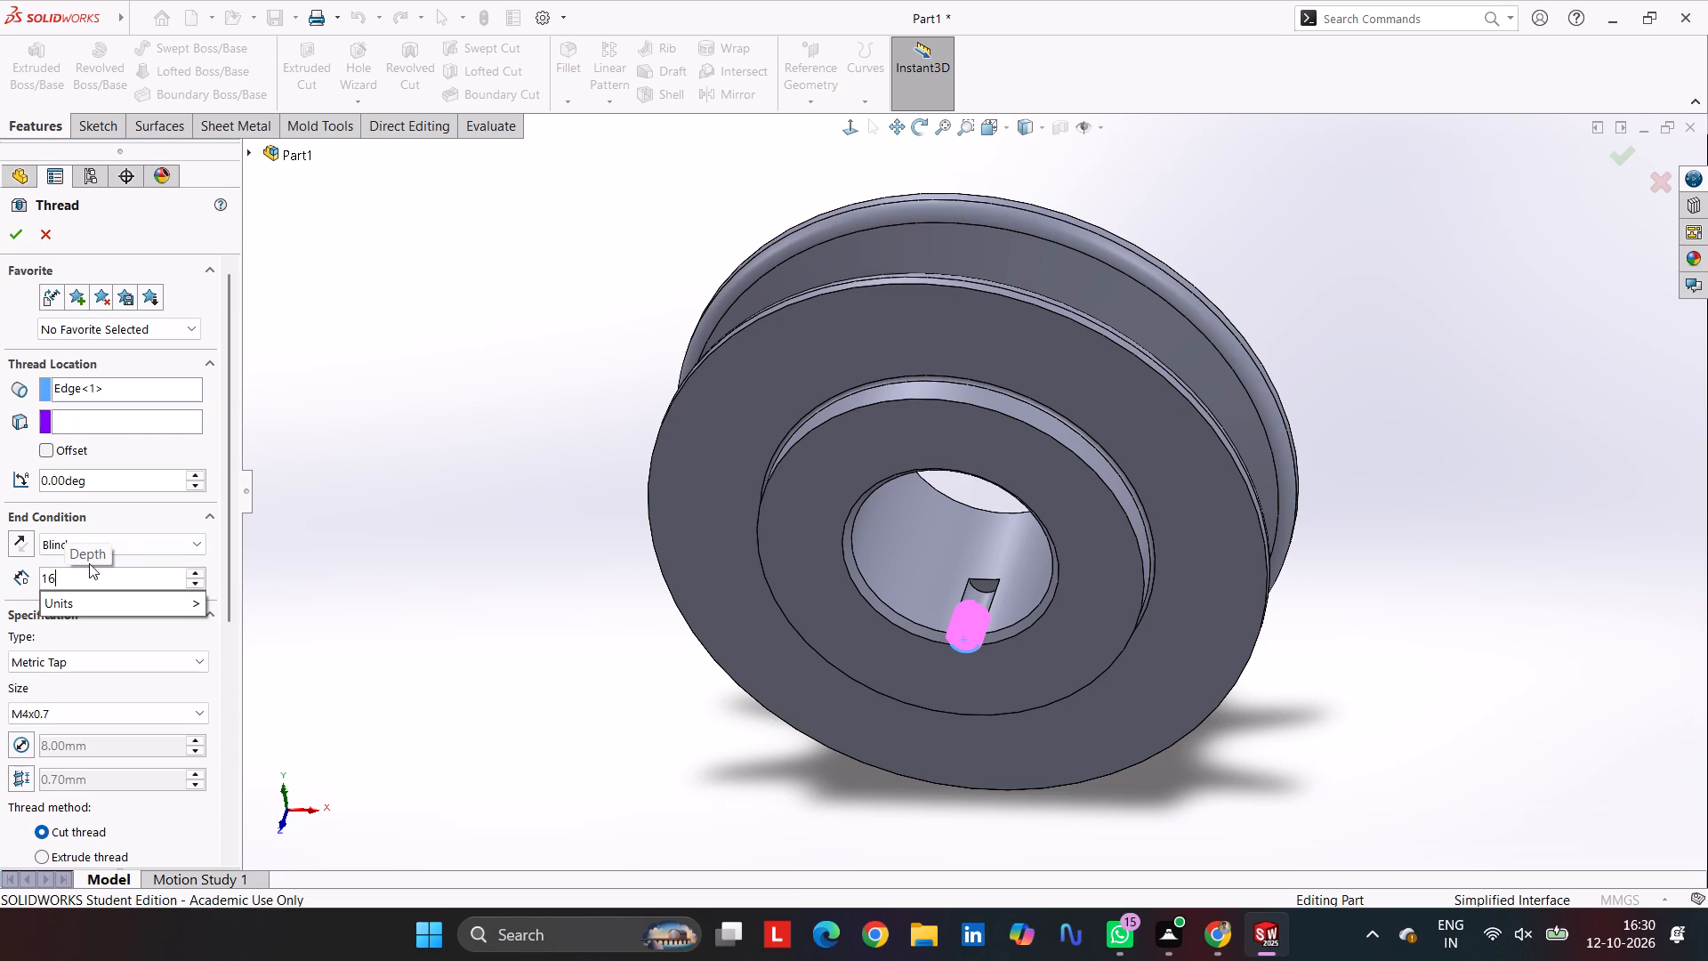
pyautogui.press('Return')
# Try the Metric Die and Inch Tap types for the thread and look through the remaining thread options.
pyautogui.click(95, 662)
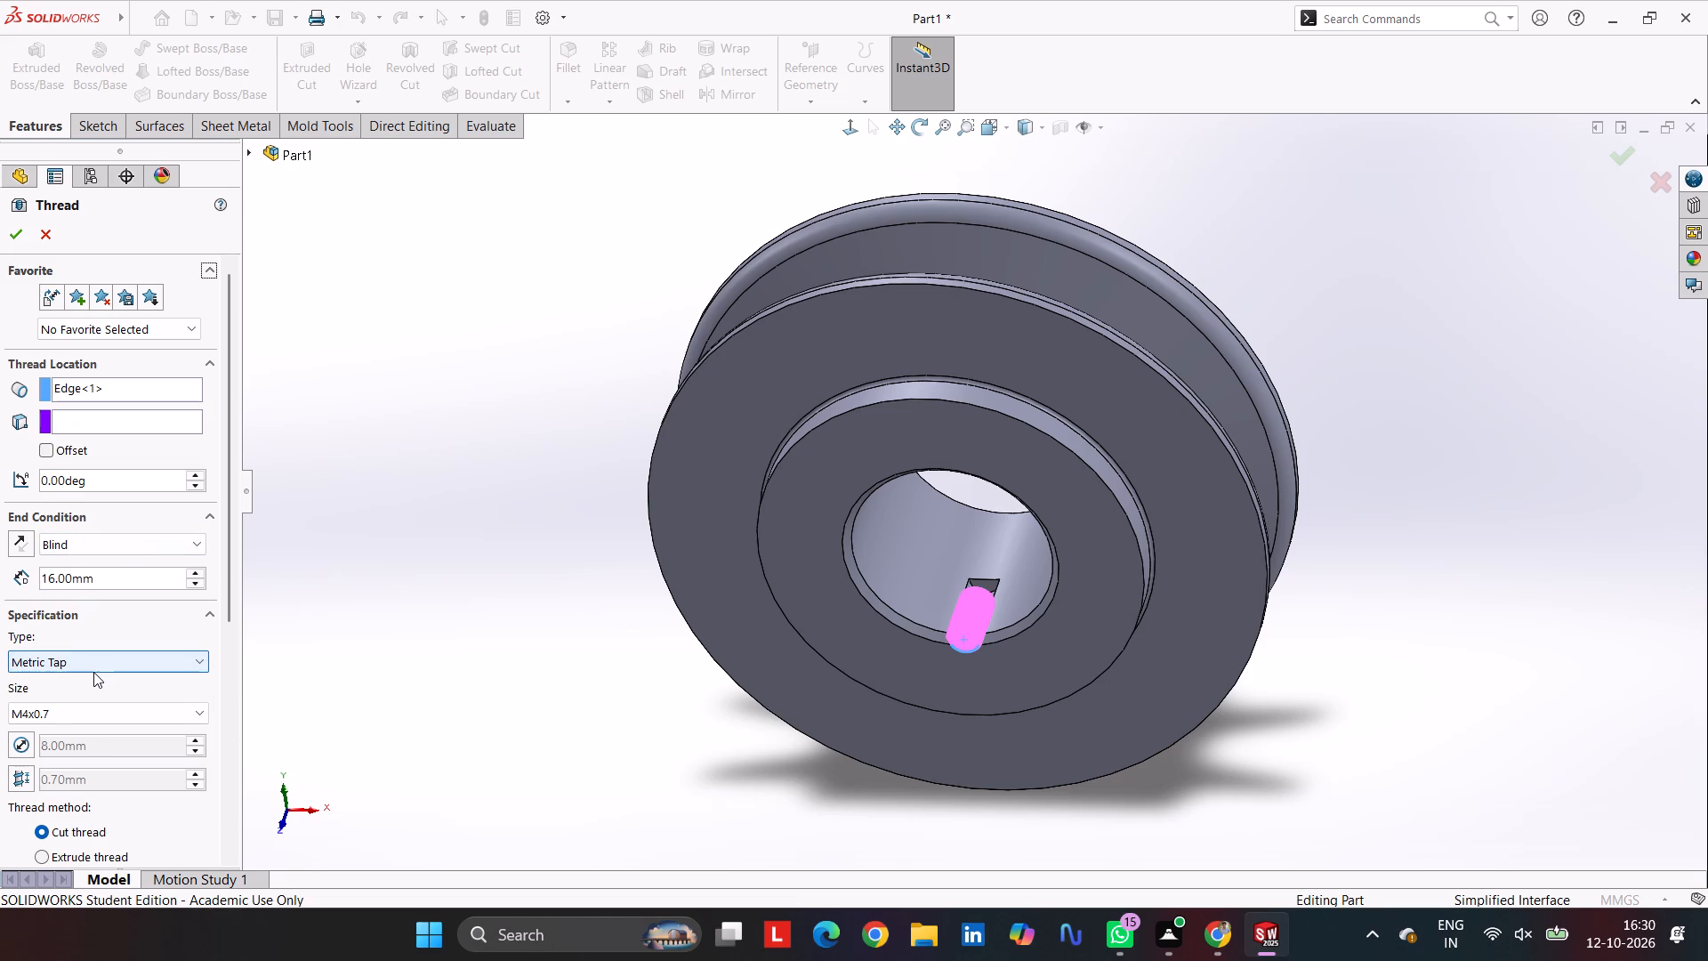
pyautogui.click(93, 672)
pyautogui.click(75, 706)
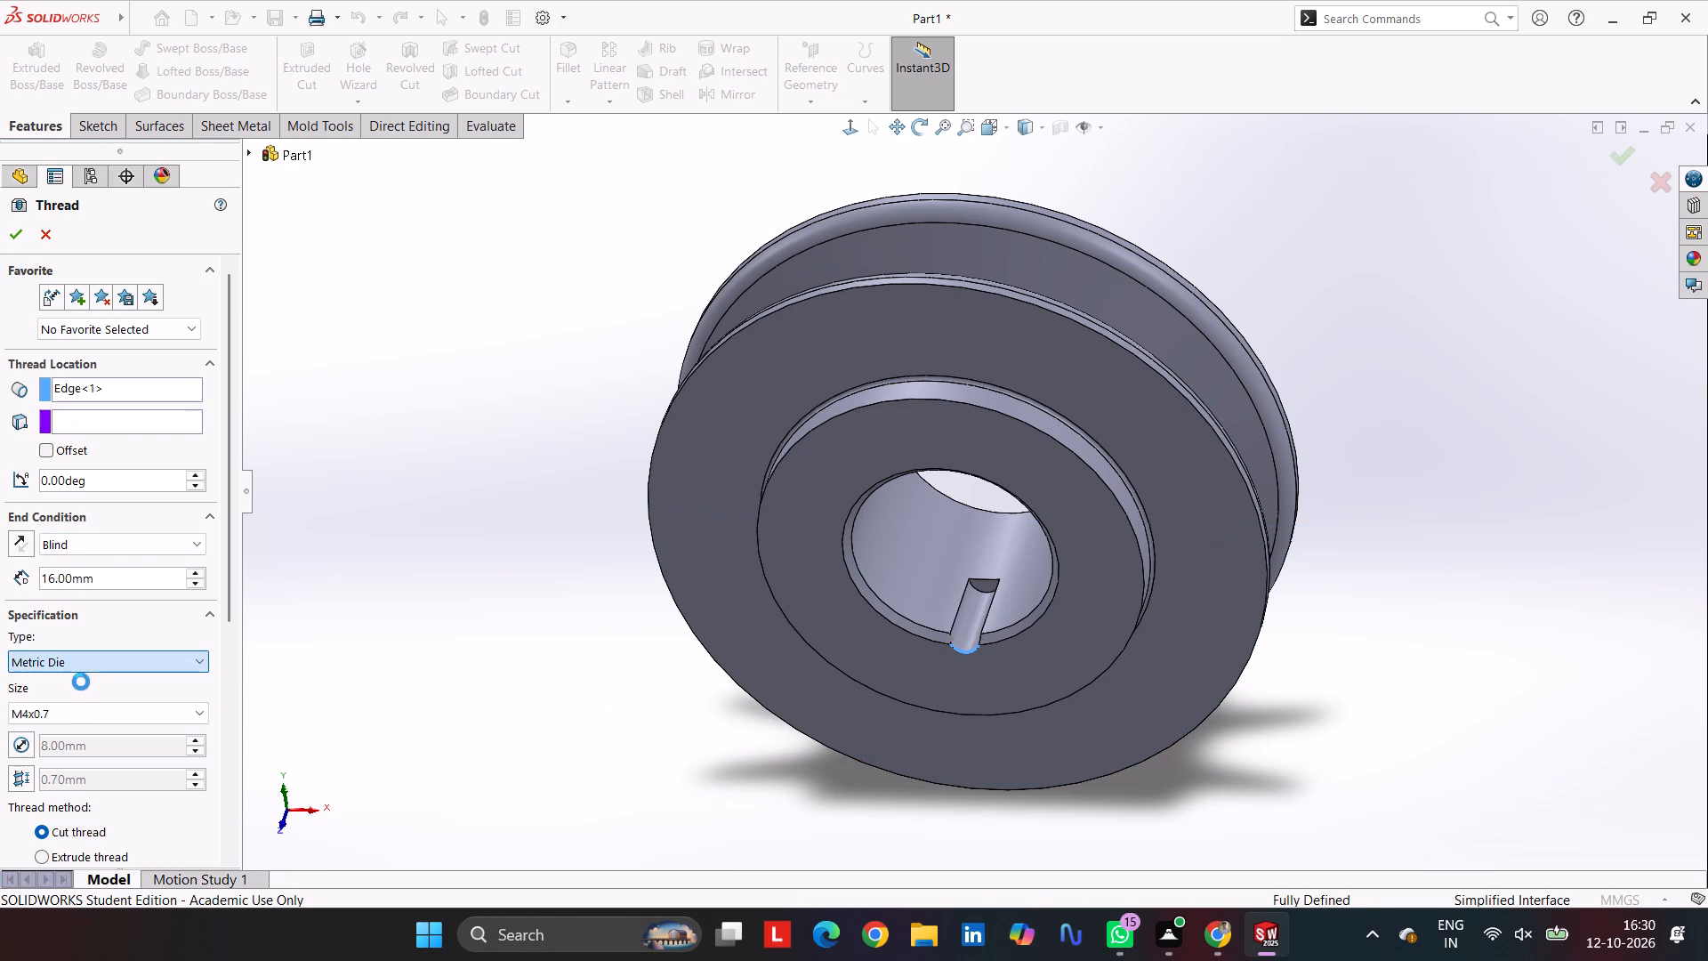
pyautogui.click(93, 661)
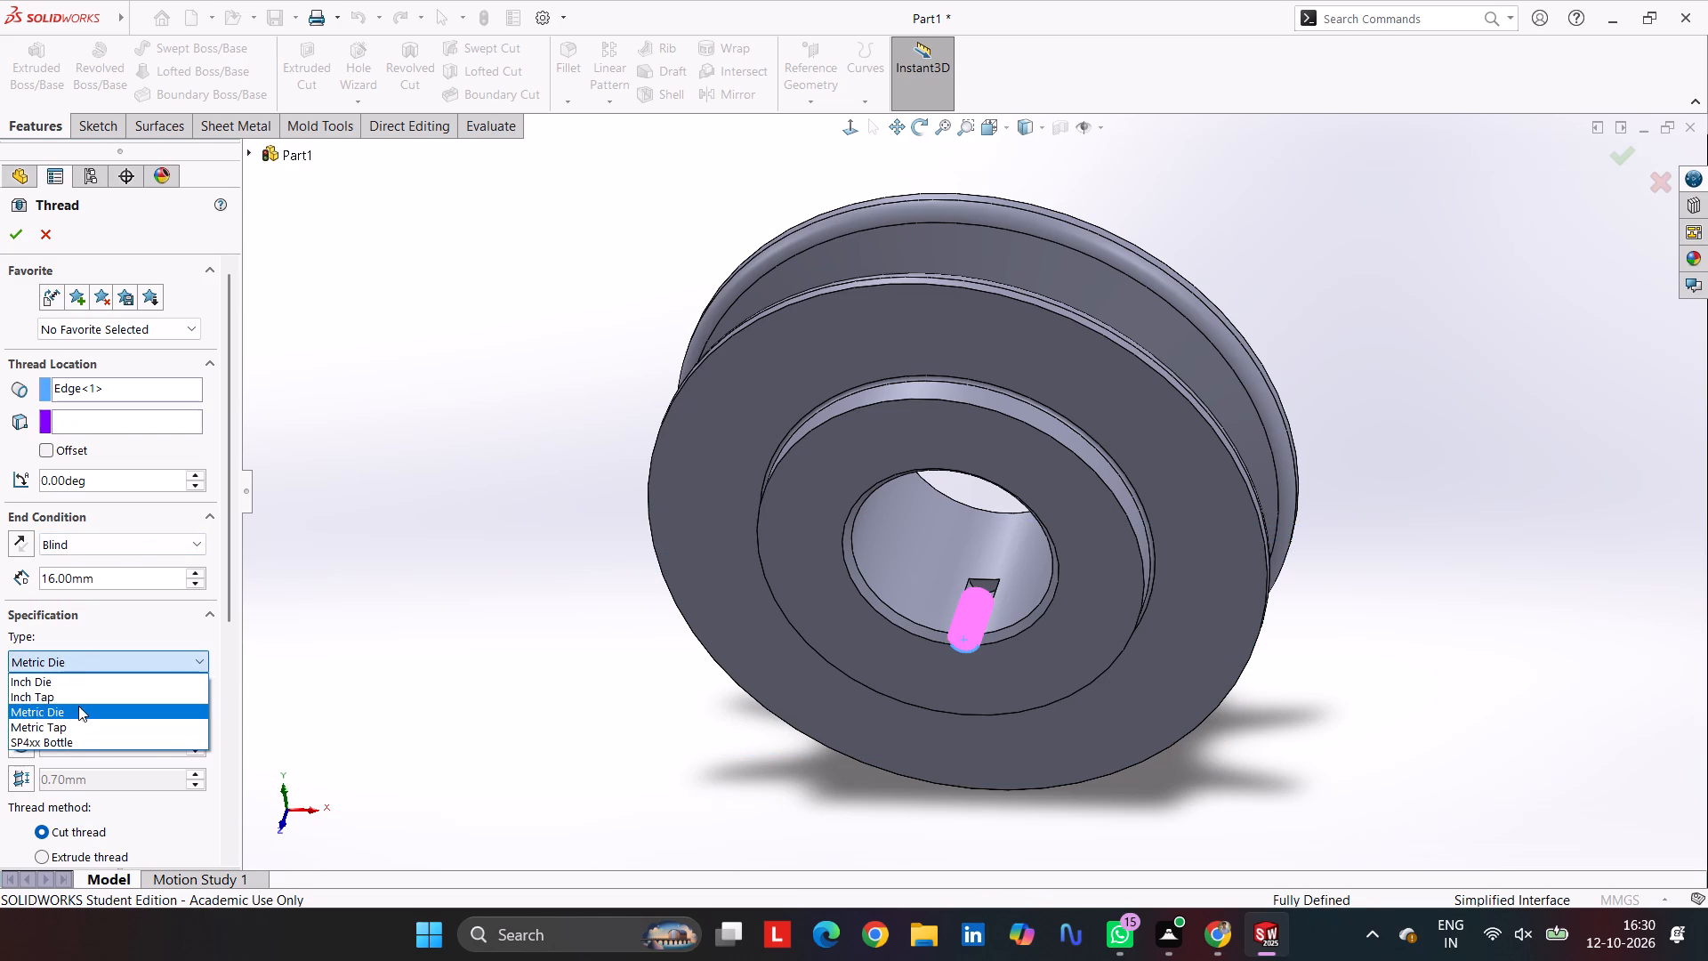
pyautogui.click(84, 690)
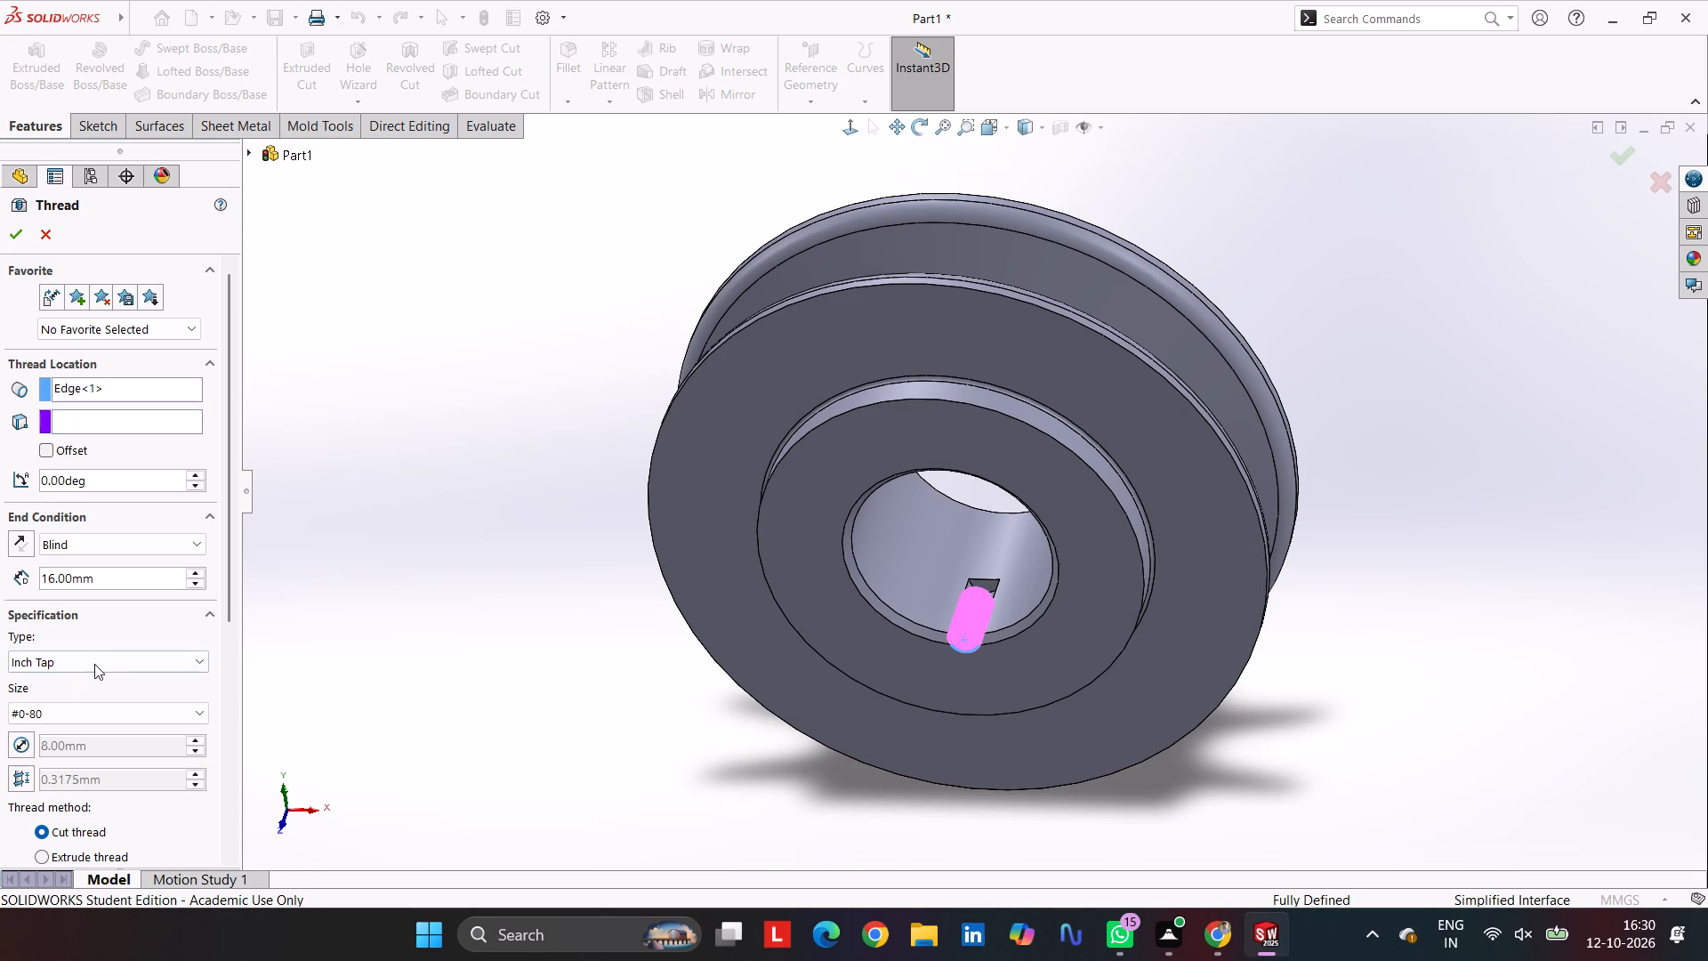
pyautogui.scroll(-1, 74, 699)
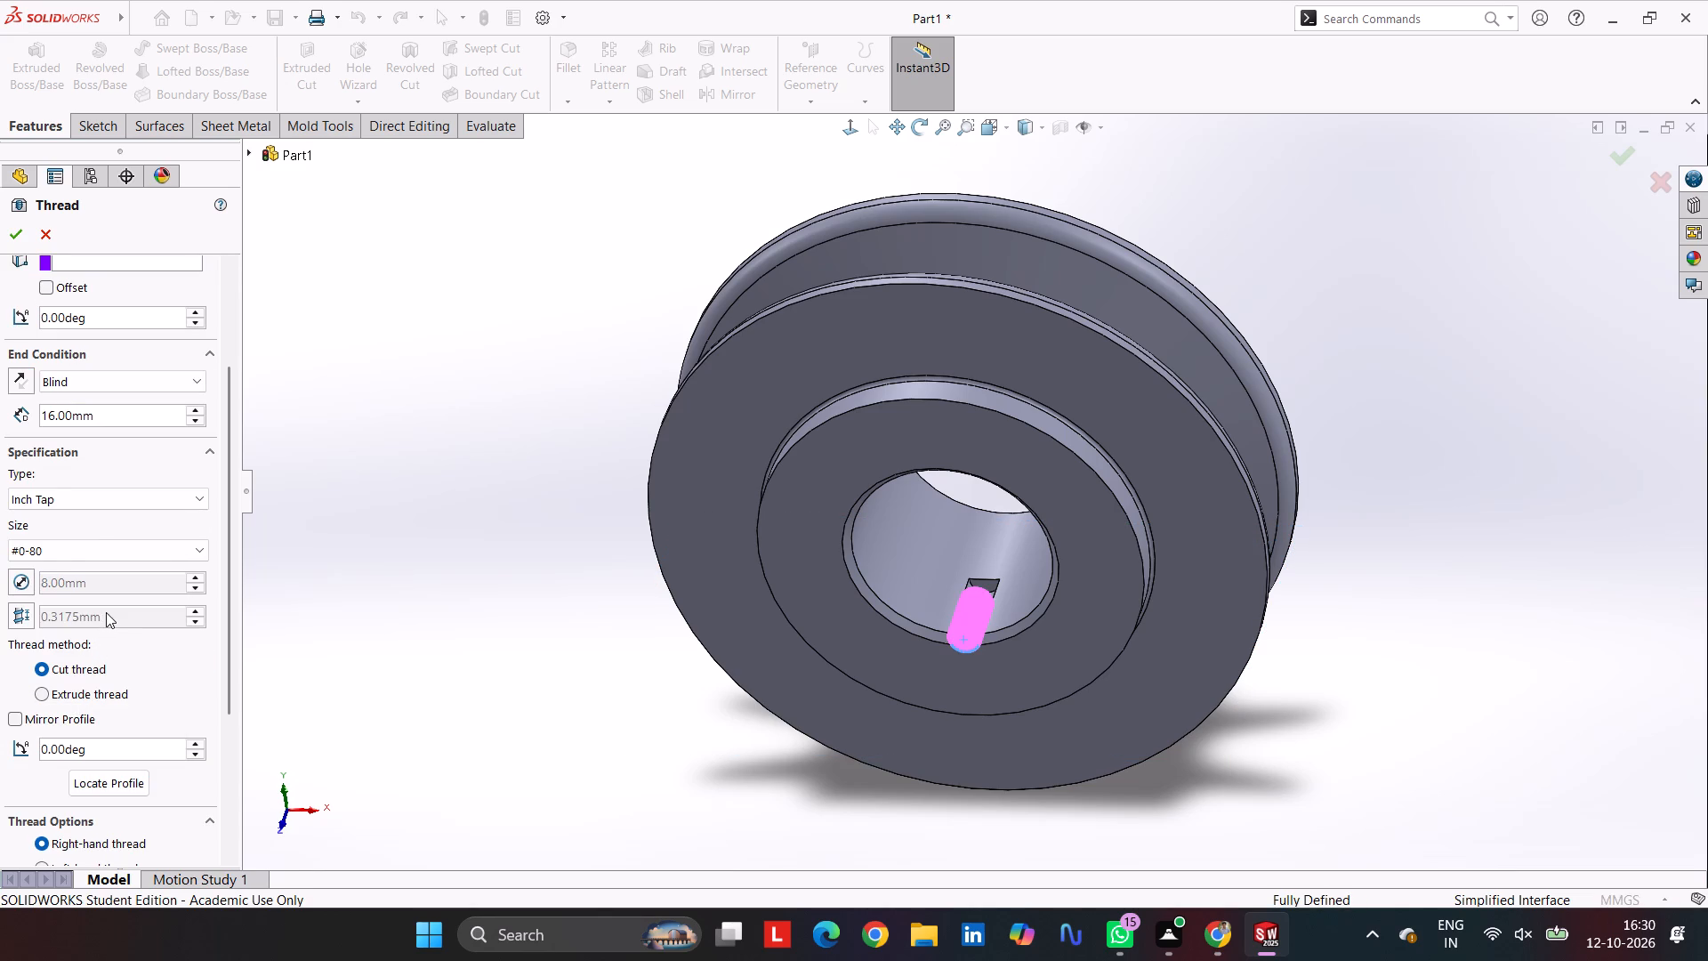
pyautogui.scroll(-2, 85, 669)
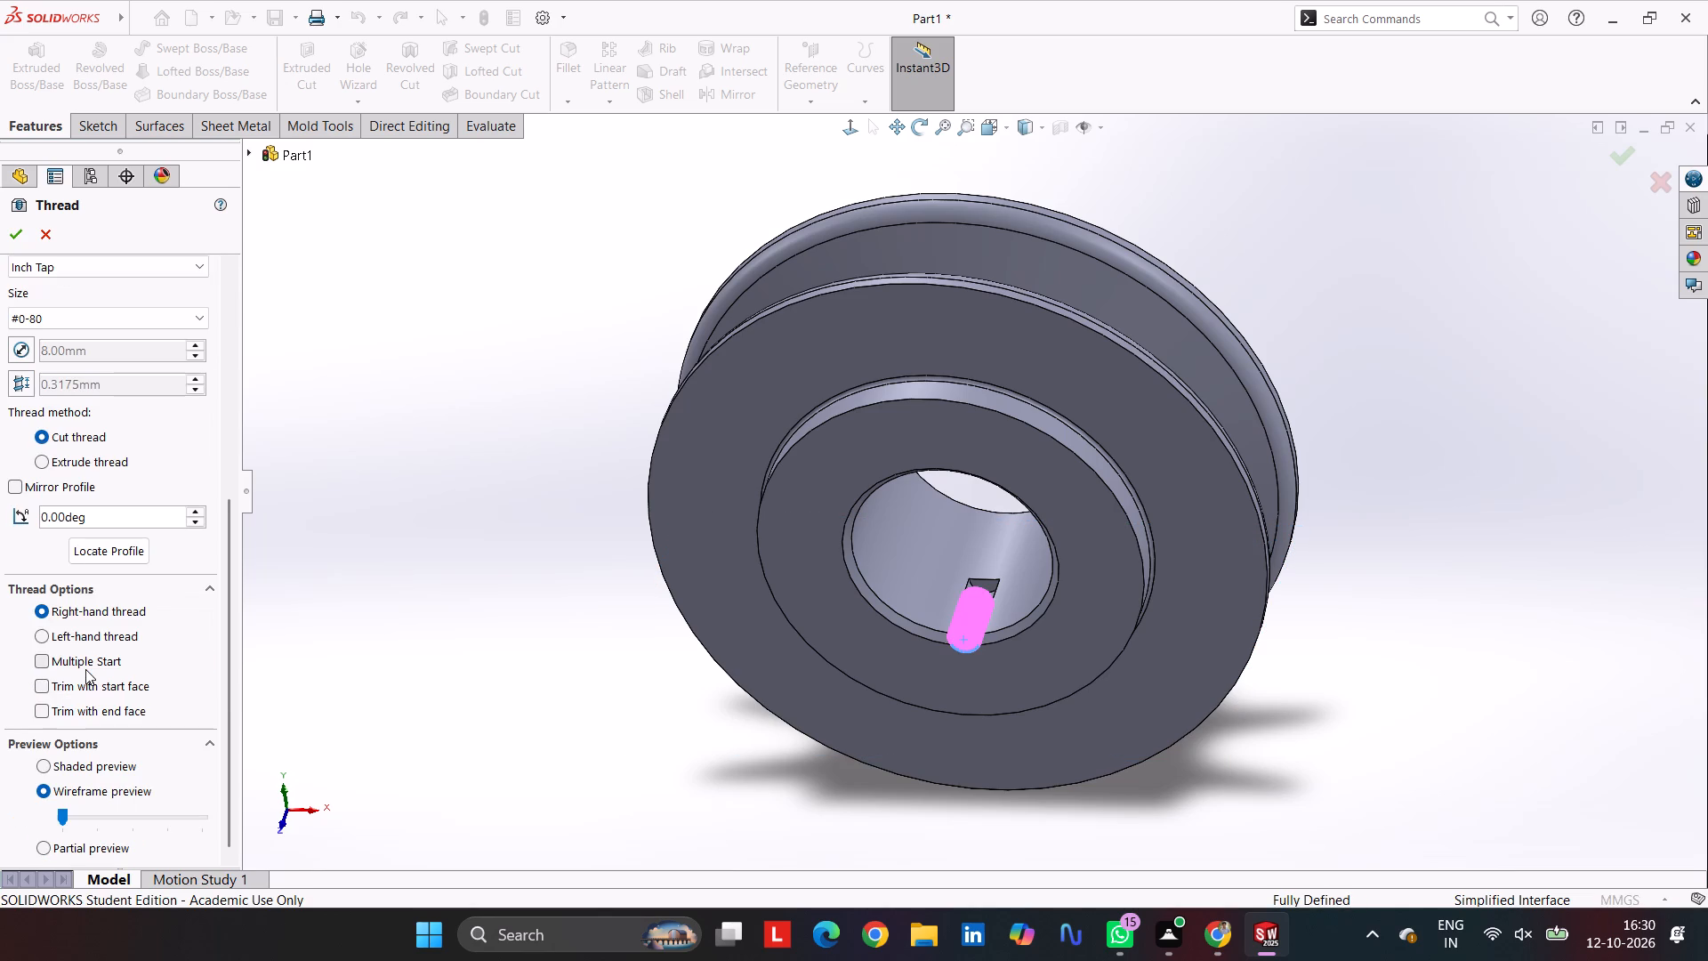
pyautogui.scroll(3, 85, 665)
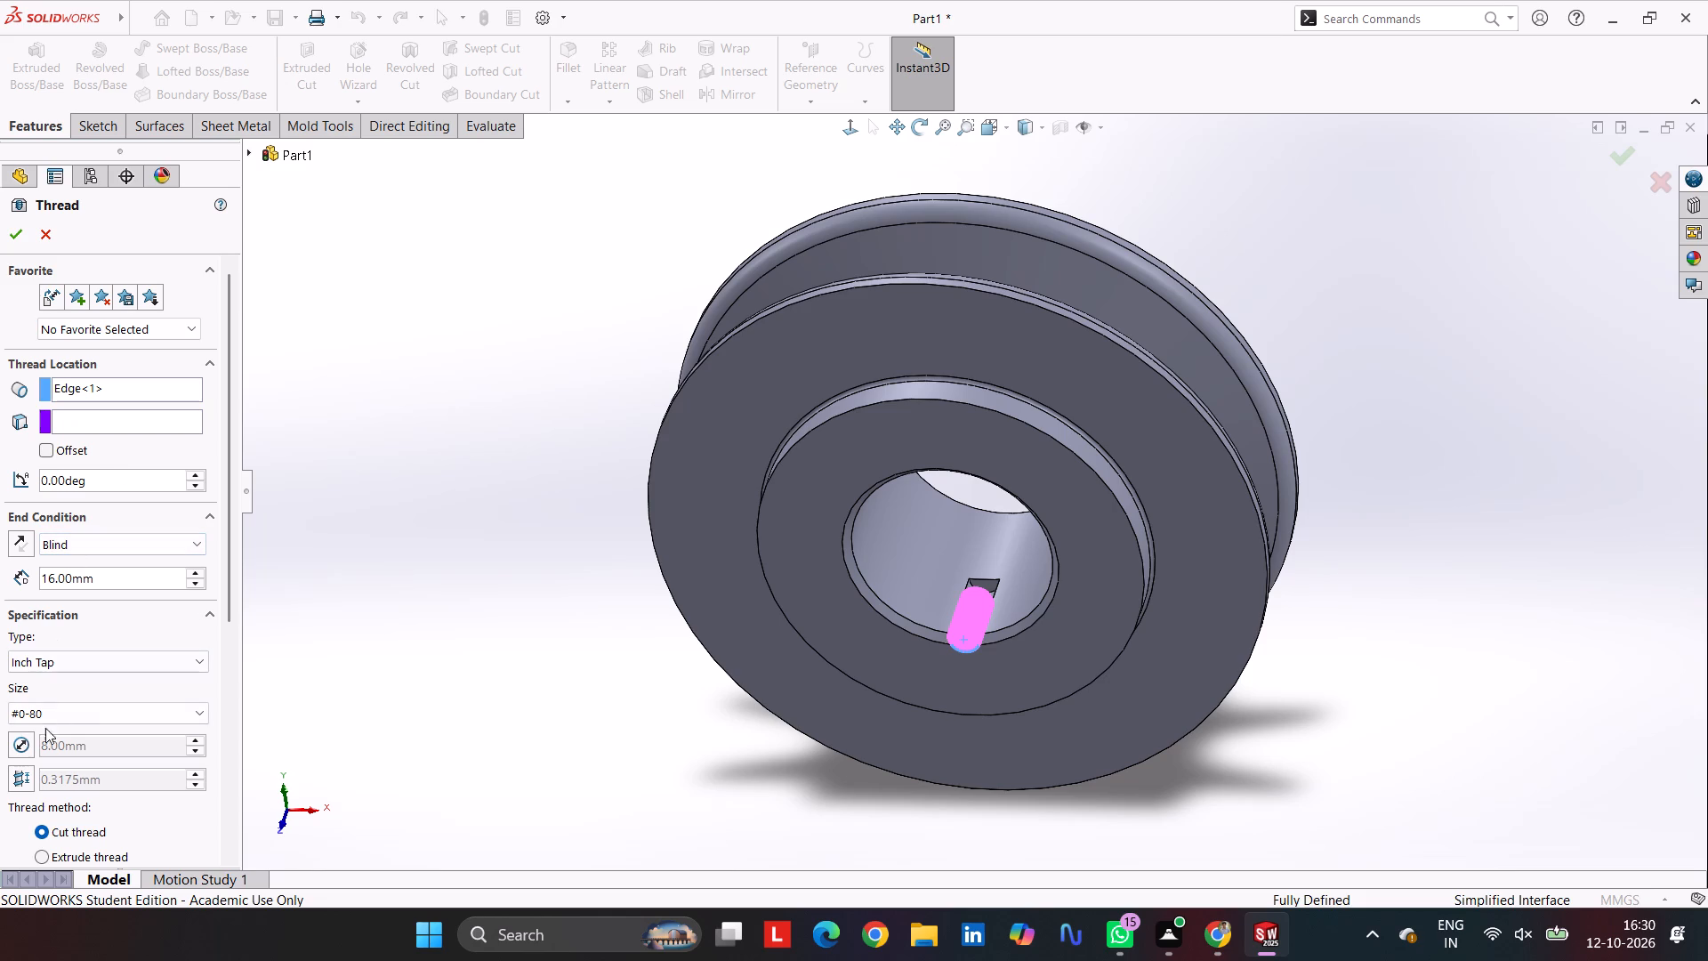
# Set the thread specification to type Metric Tap and size M8x1.0.
pyautogui.click(95, 662)
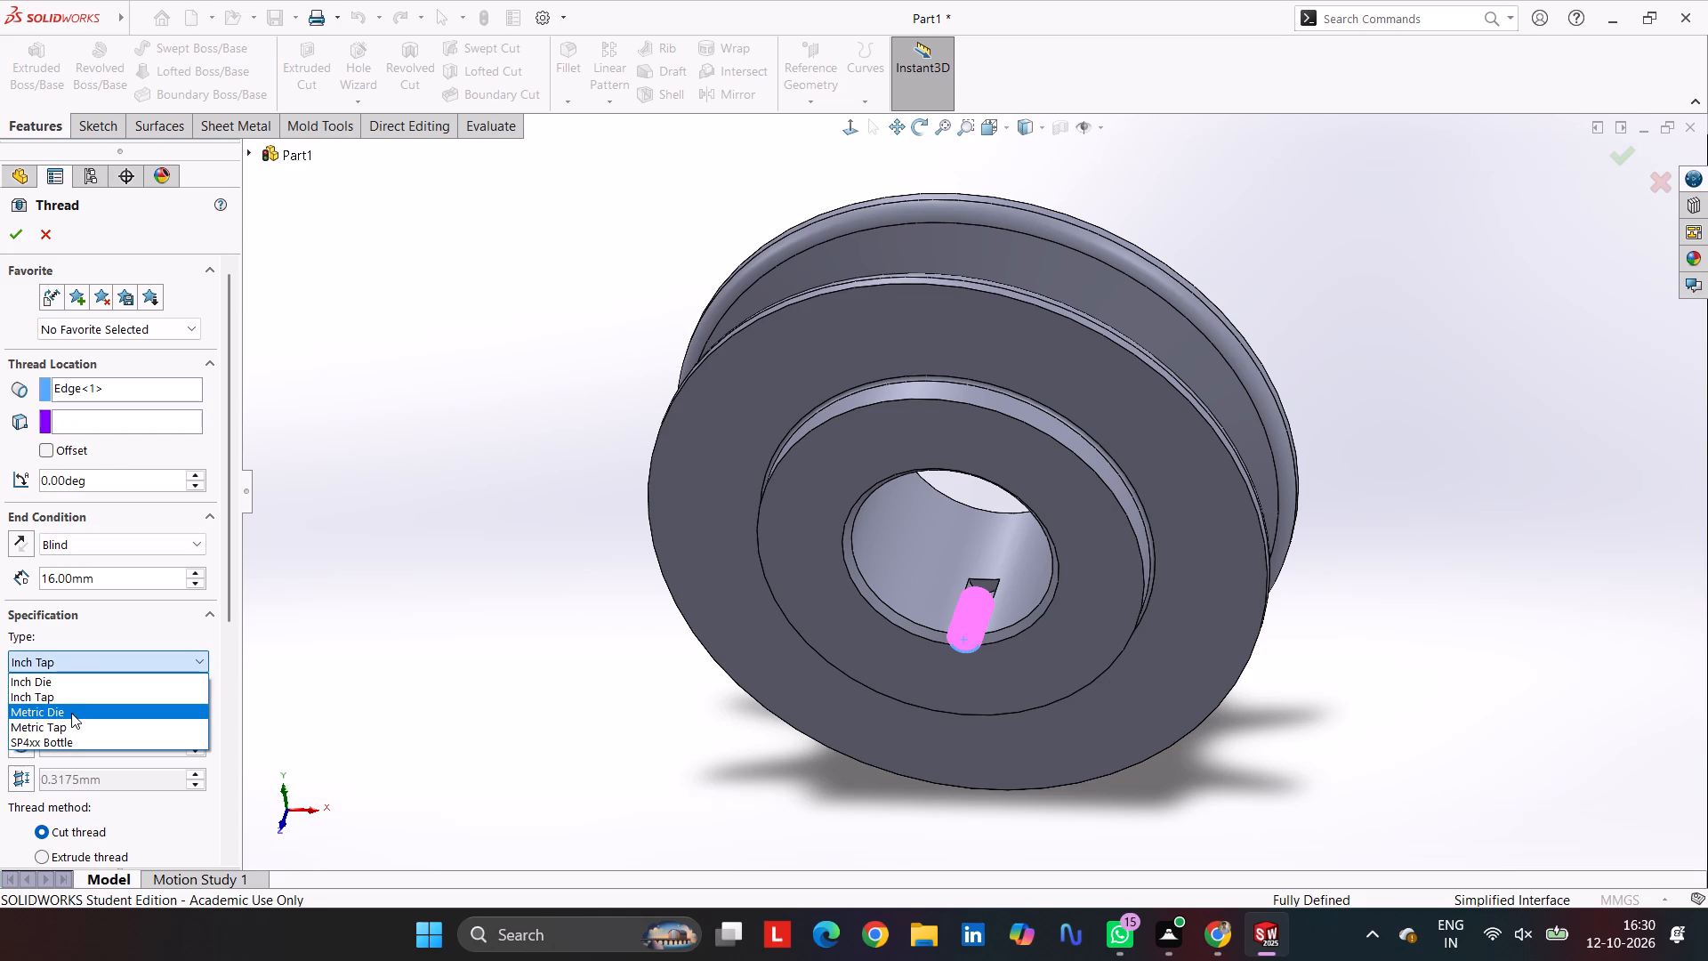
pyautogui.click(71, 713)
pyautogui.click(104, 669)
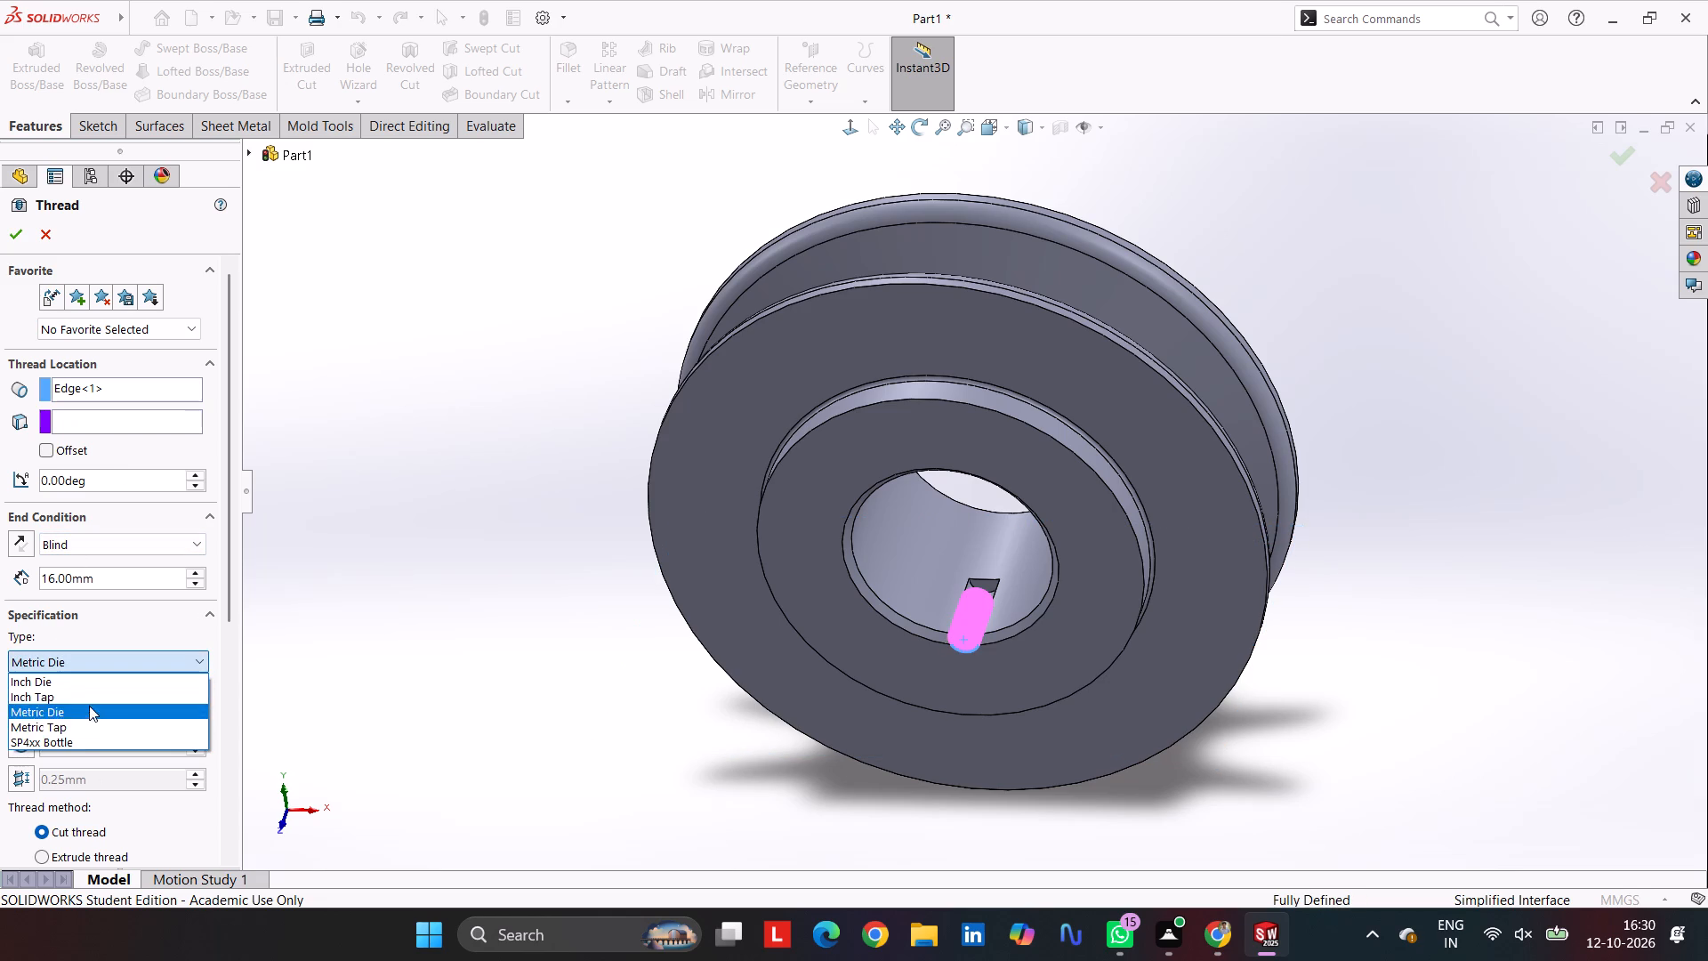
pyautogui.click(83, 724)
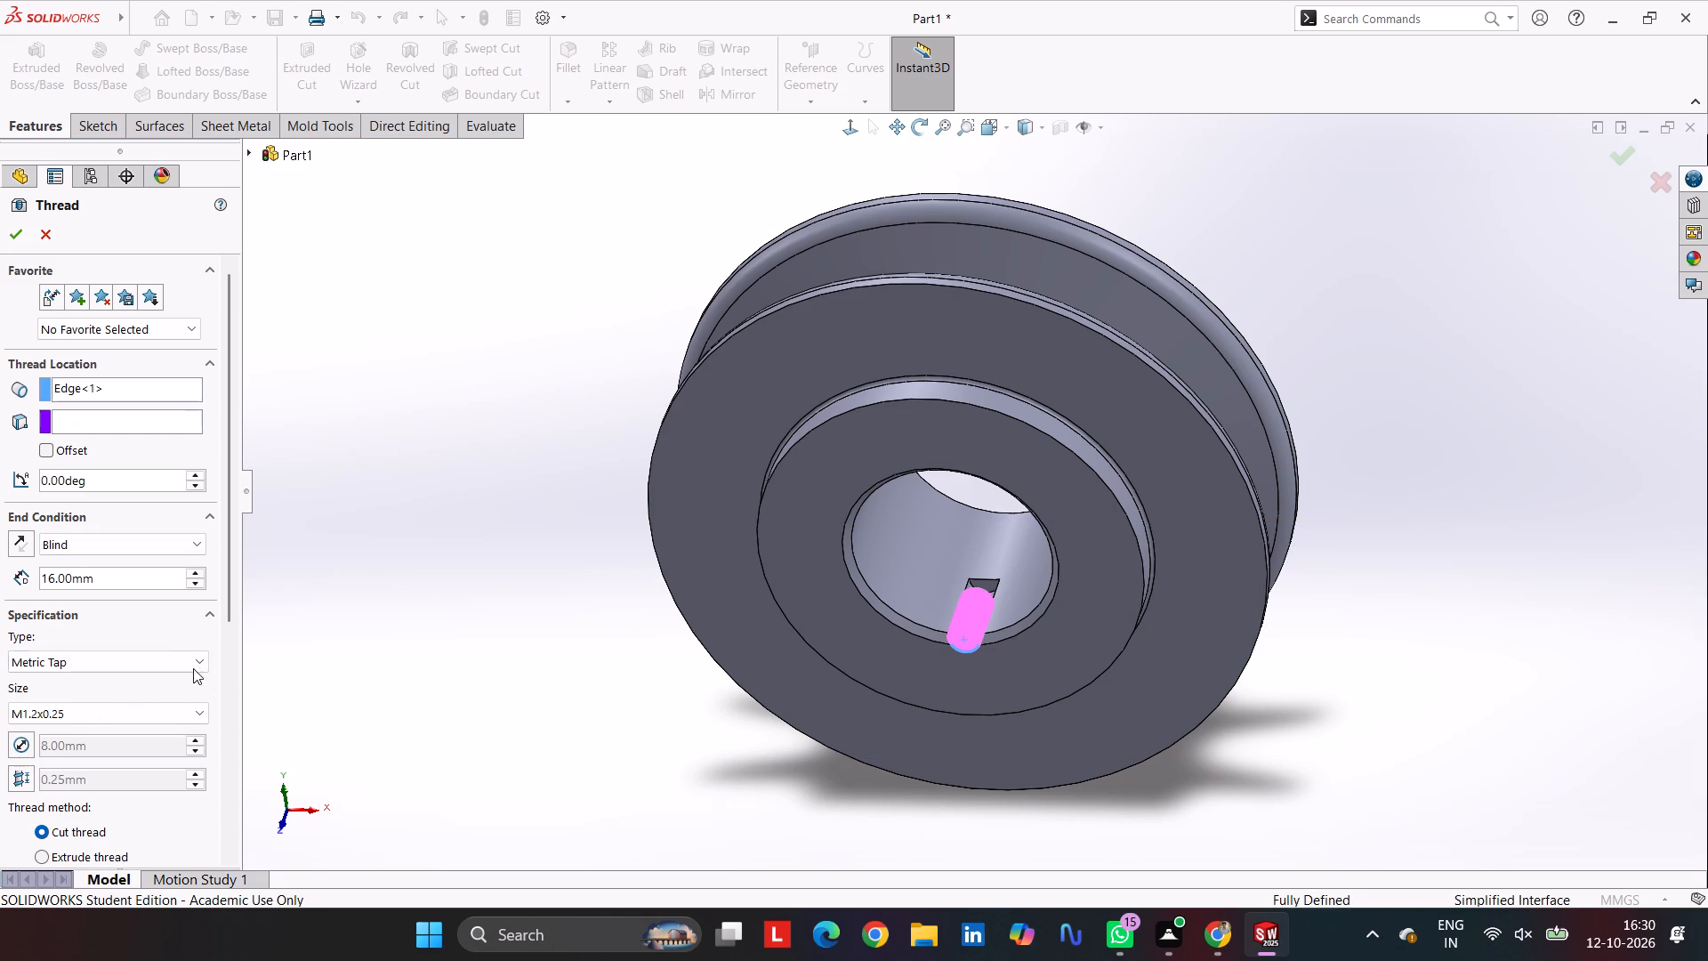
pyautogui.click(144, 715)
pyautogui.scroll(-3, 114, 573)
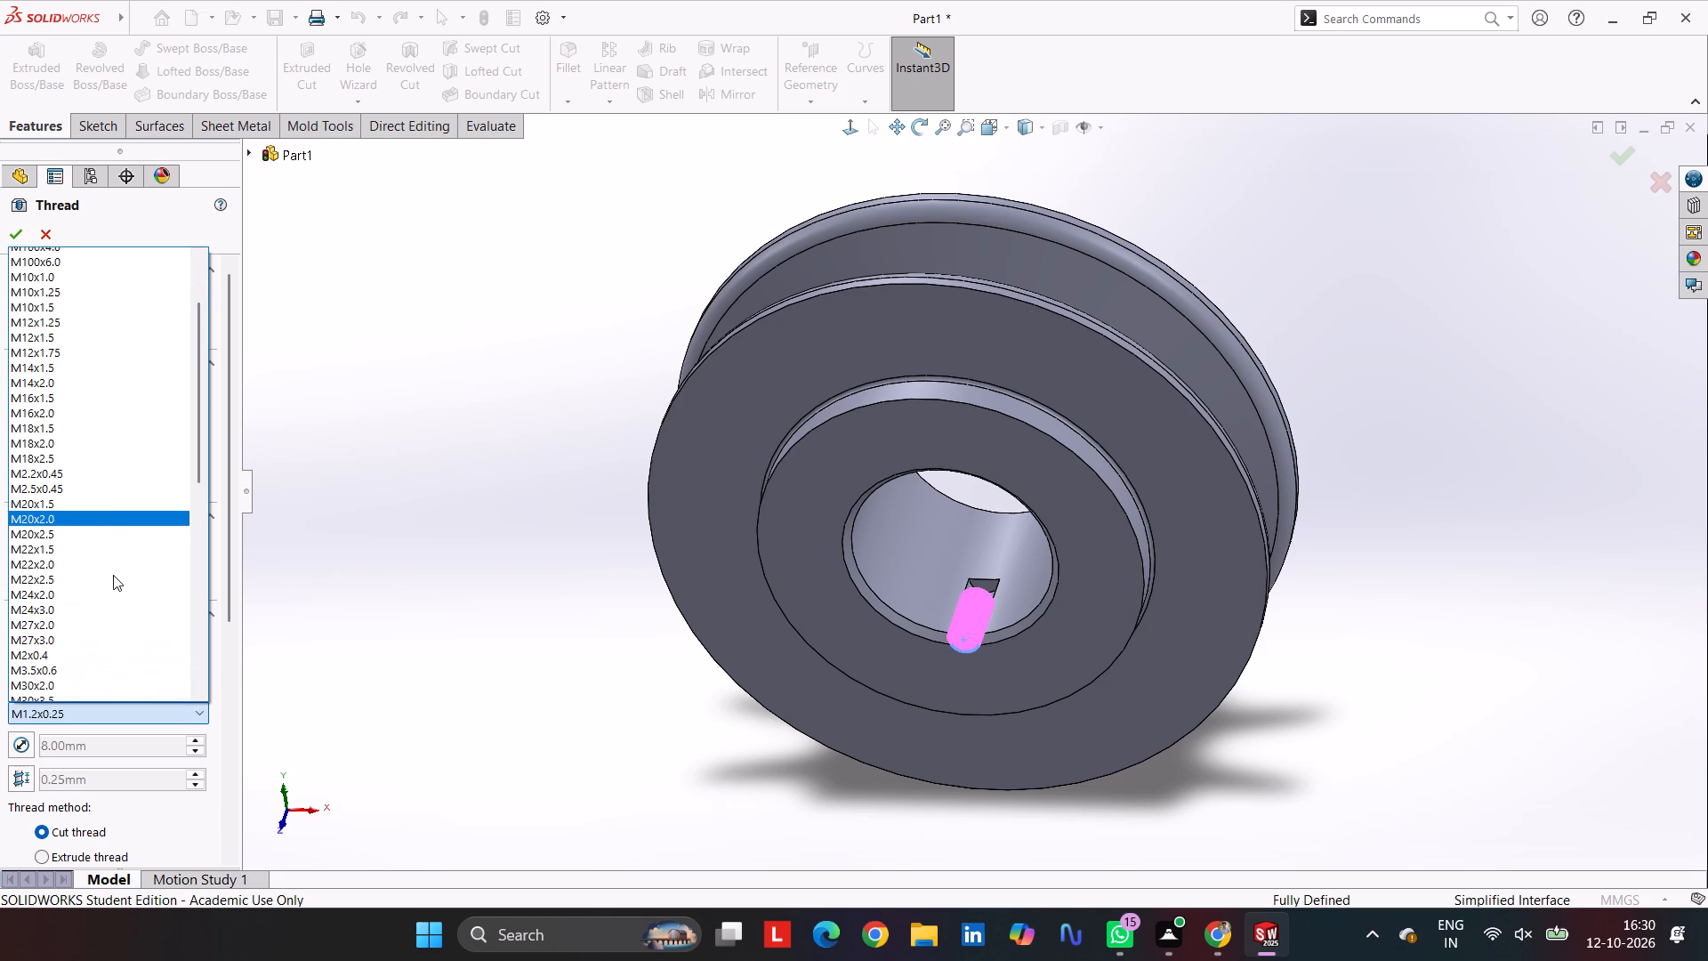
pyautogui.scroll(-5, 111, 579)
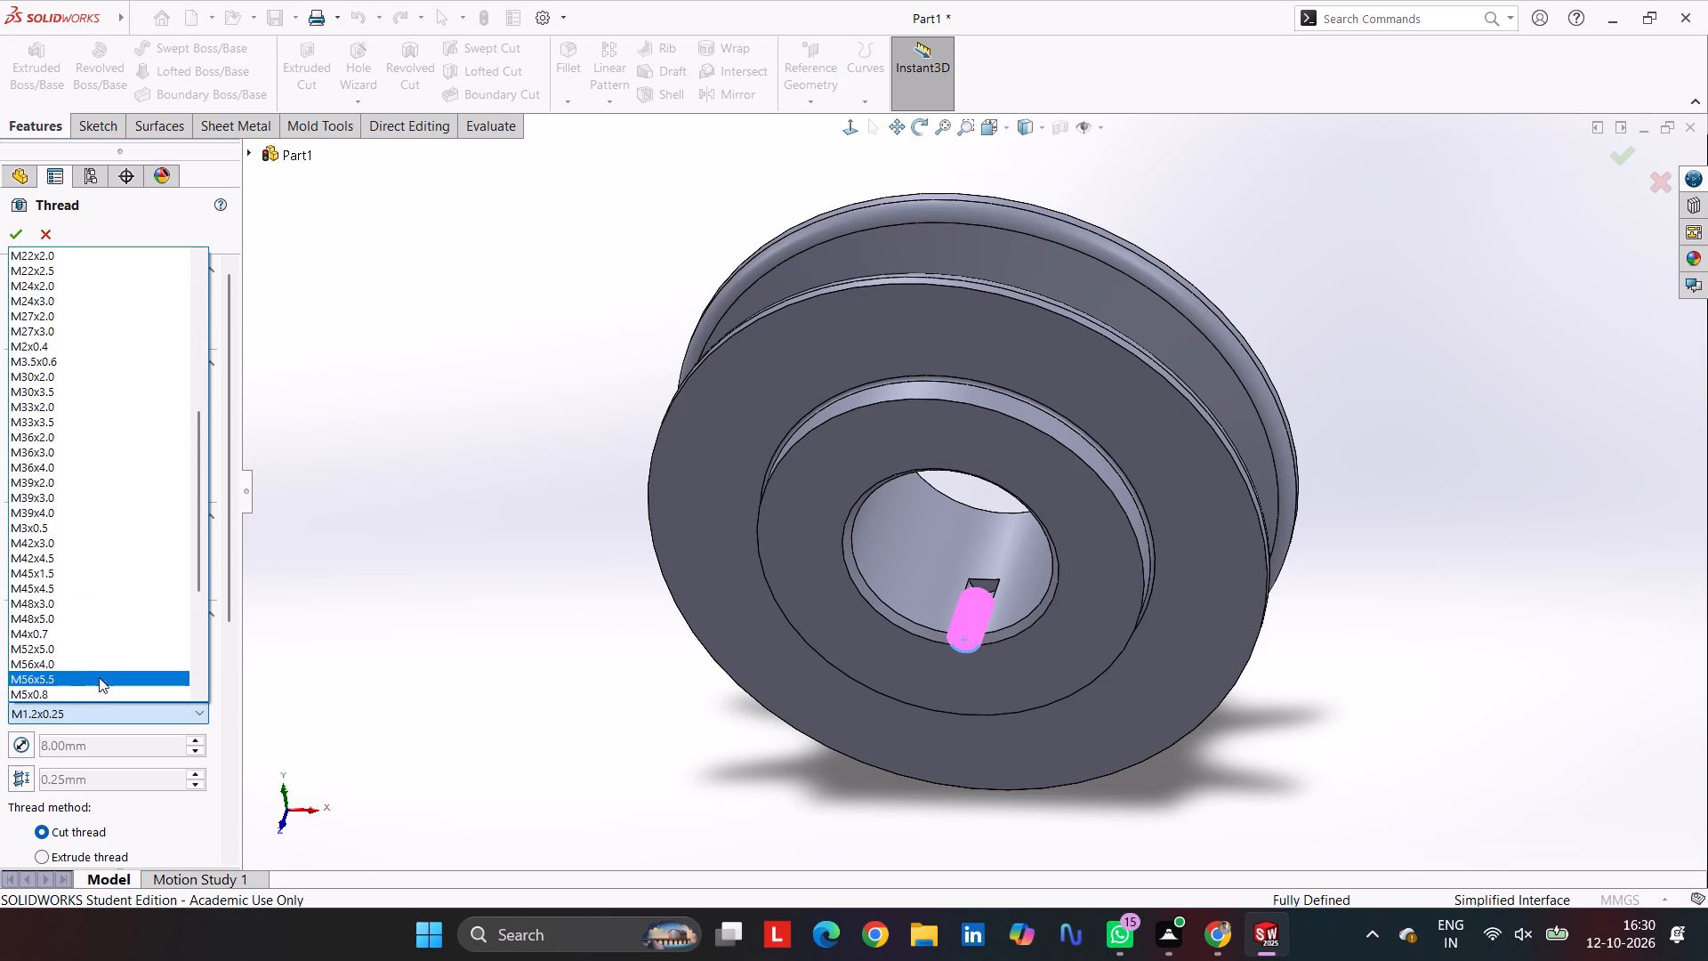
pyautogui.scroll(-8, 99, 677)
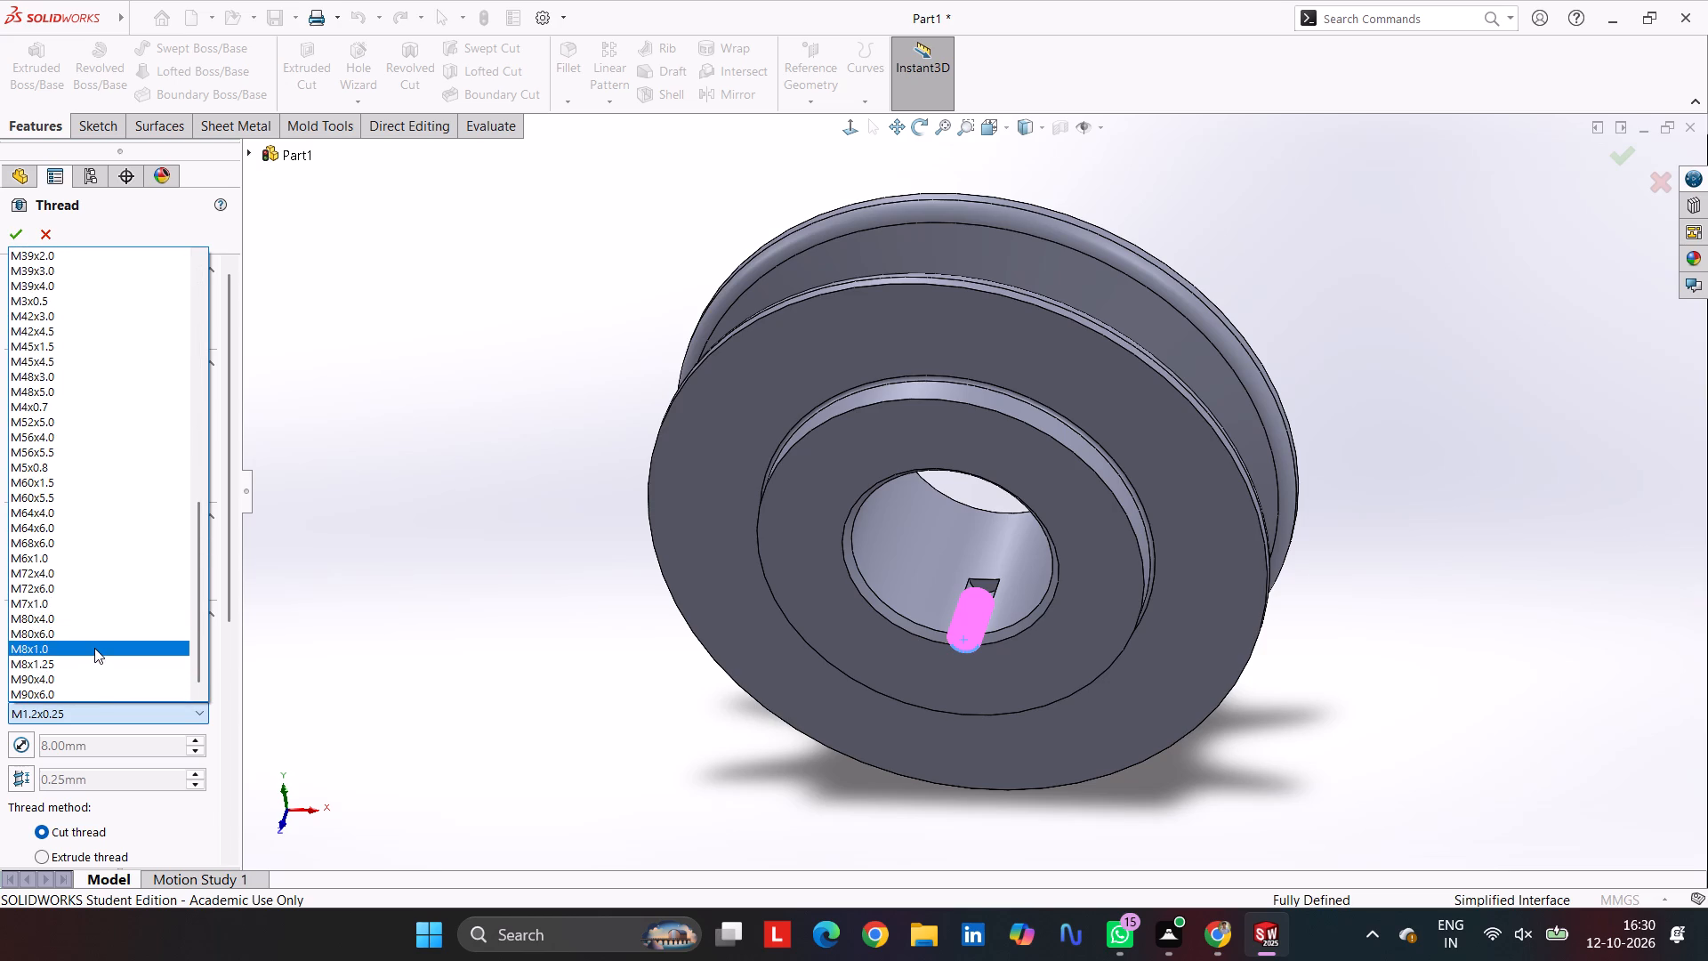
pyautogui.click(94, 648)
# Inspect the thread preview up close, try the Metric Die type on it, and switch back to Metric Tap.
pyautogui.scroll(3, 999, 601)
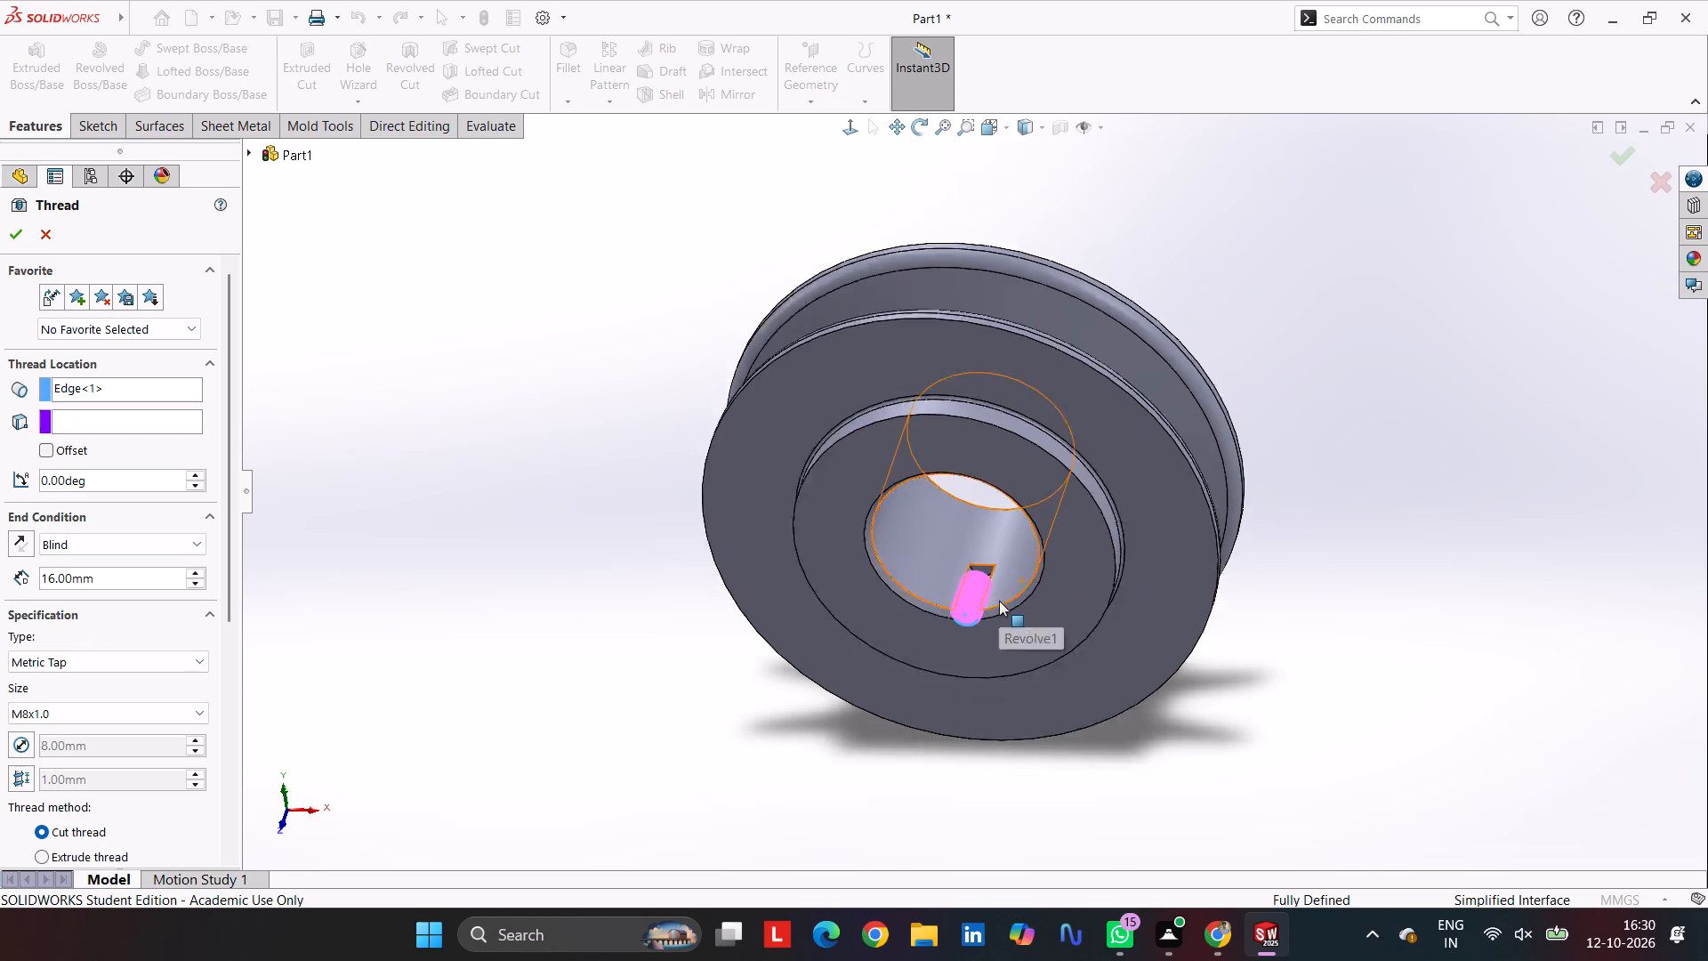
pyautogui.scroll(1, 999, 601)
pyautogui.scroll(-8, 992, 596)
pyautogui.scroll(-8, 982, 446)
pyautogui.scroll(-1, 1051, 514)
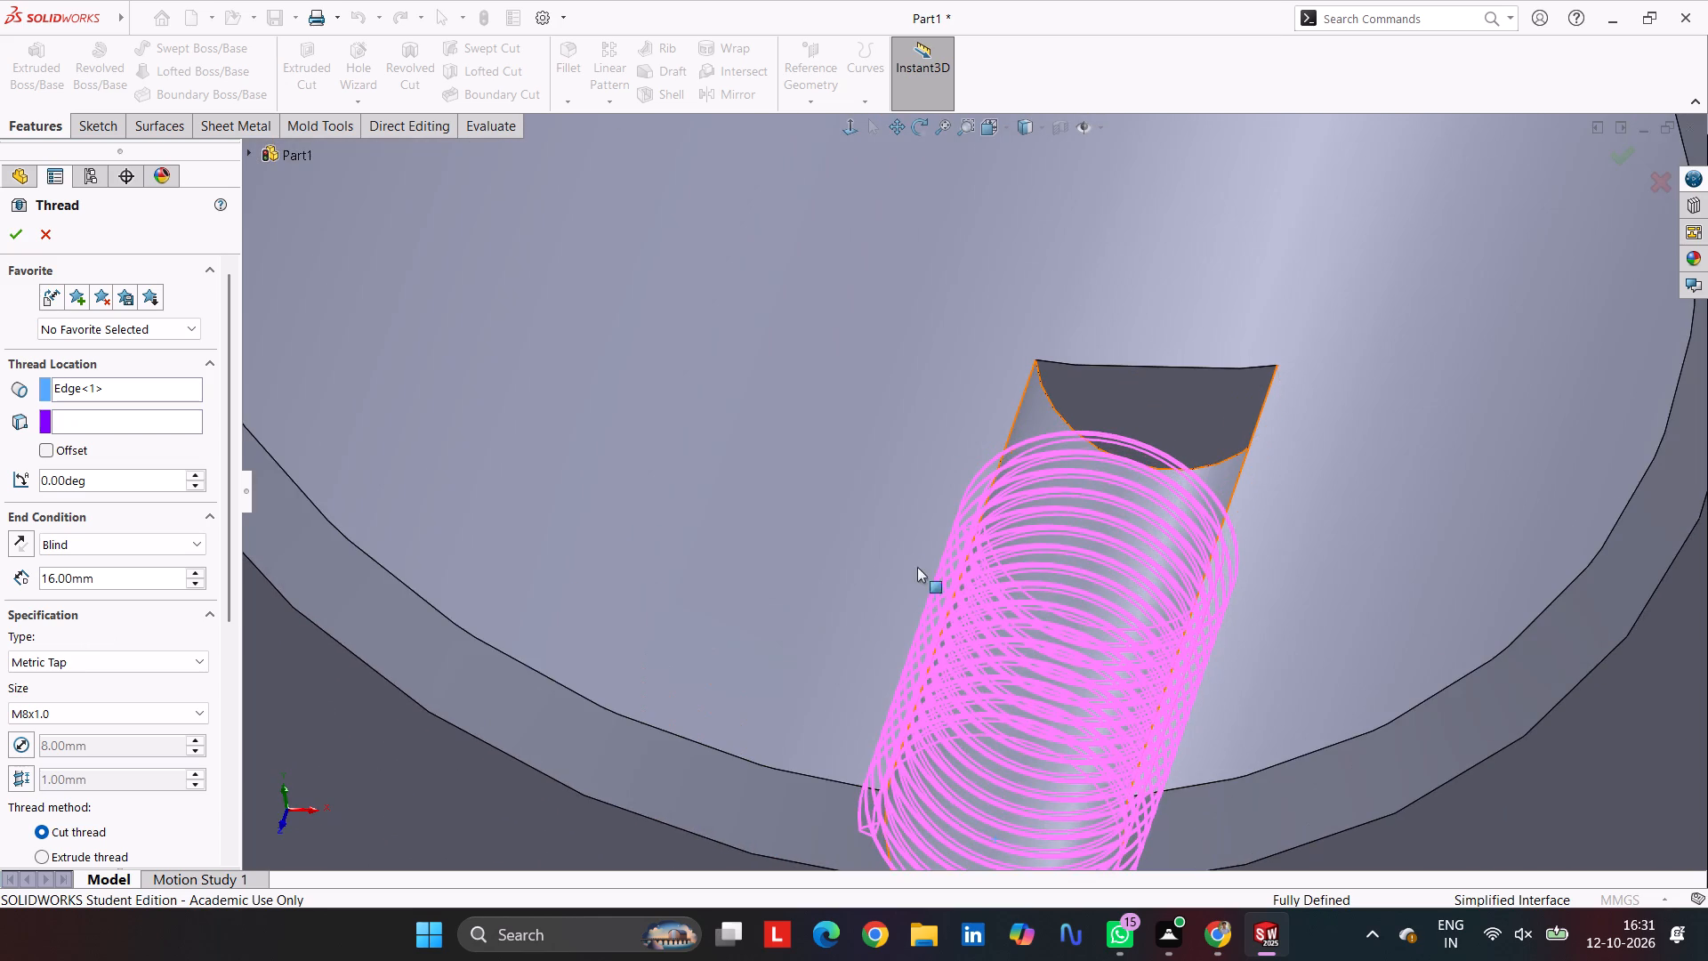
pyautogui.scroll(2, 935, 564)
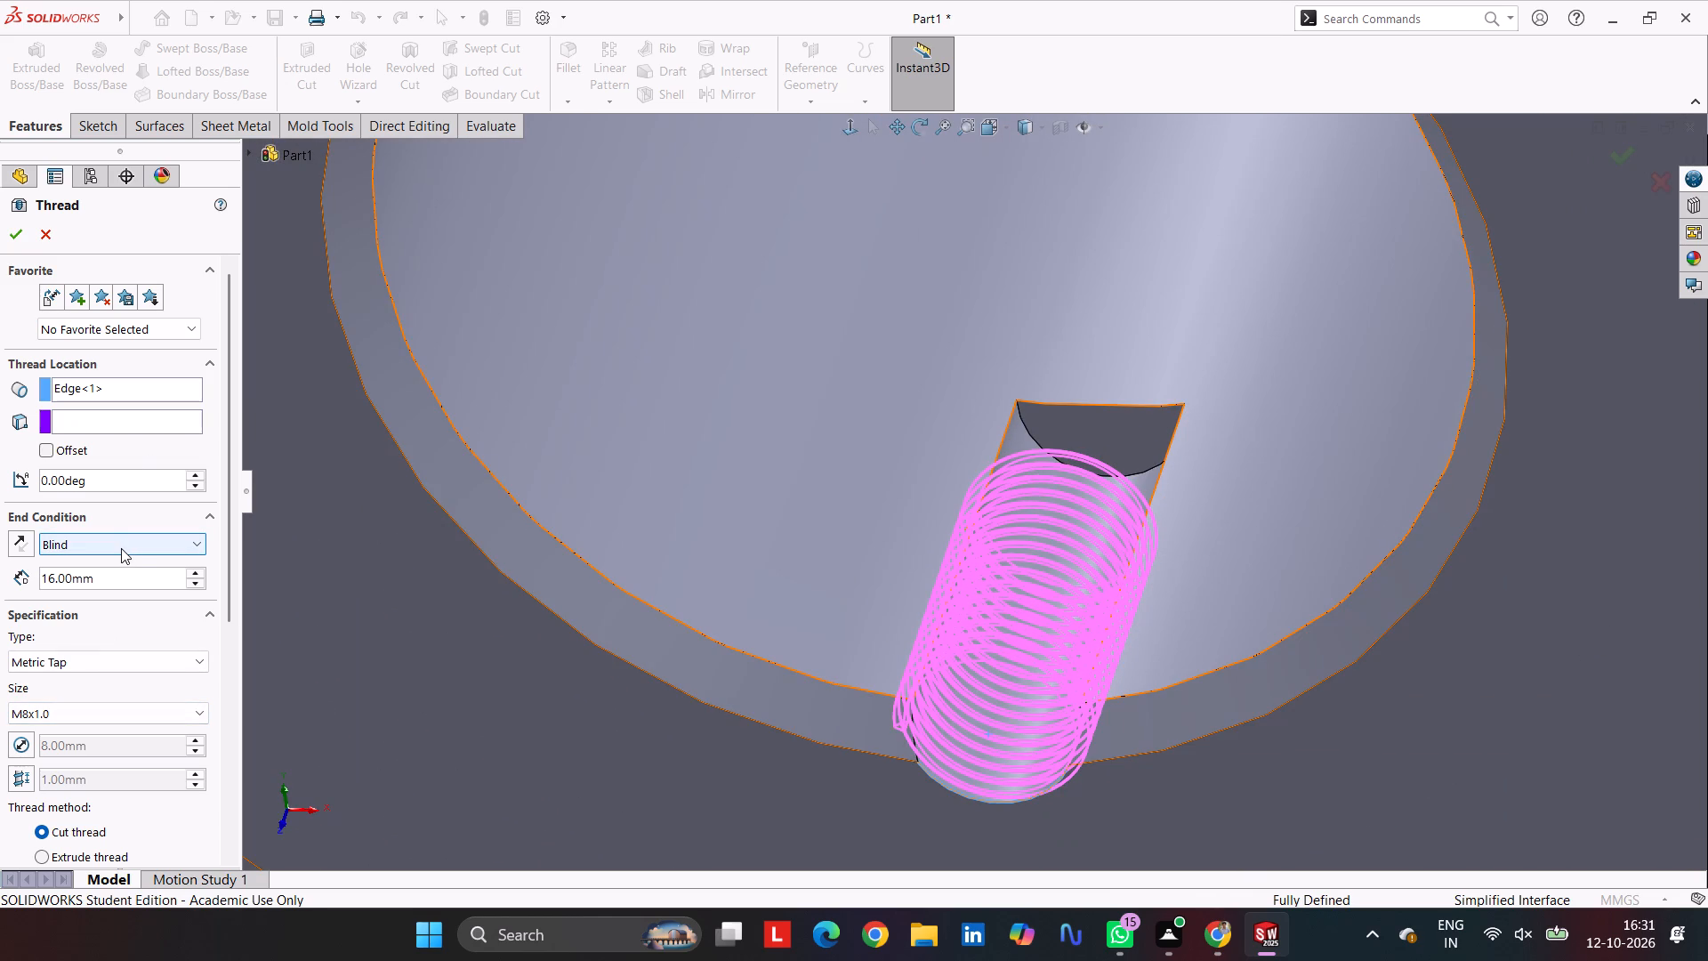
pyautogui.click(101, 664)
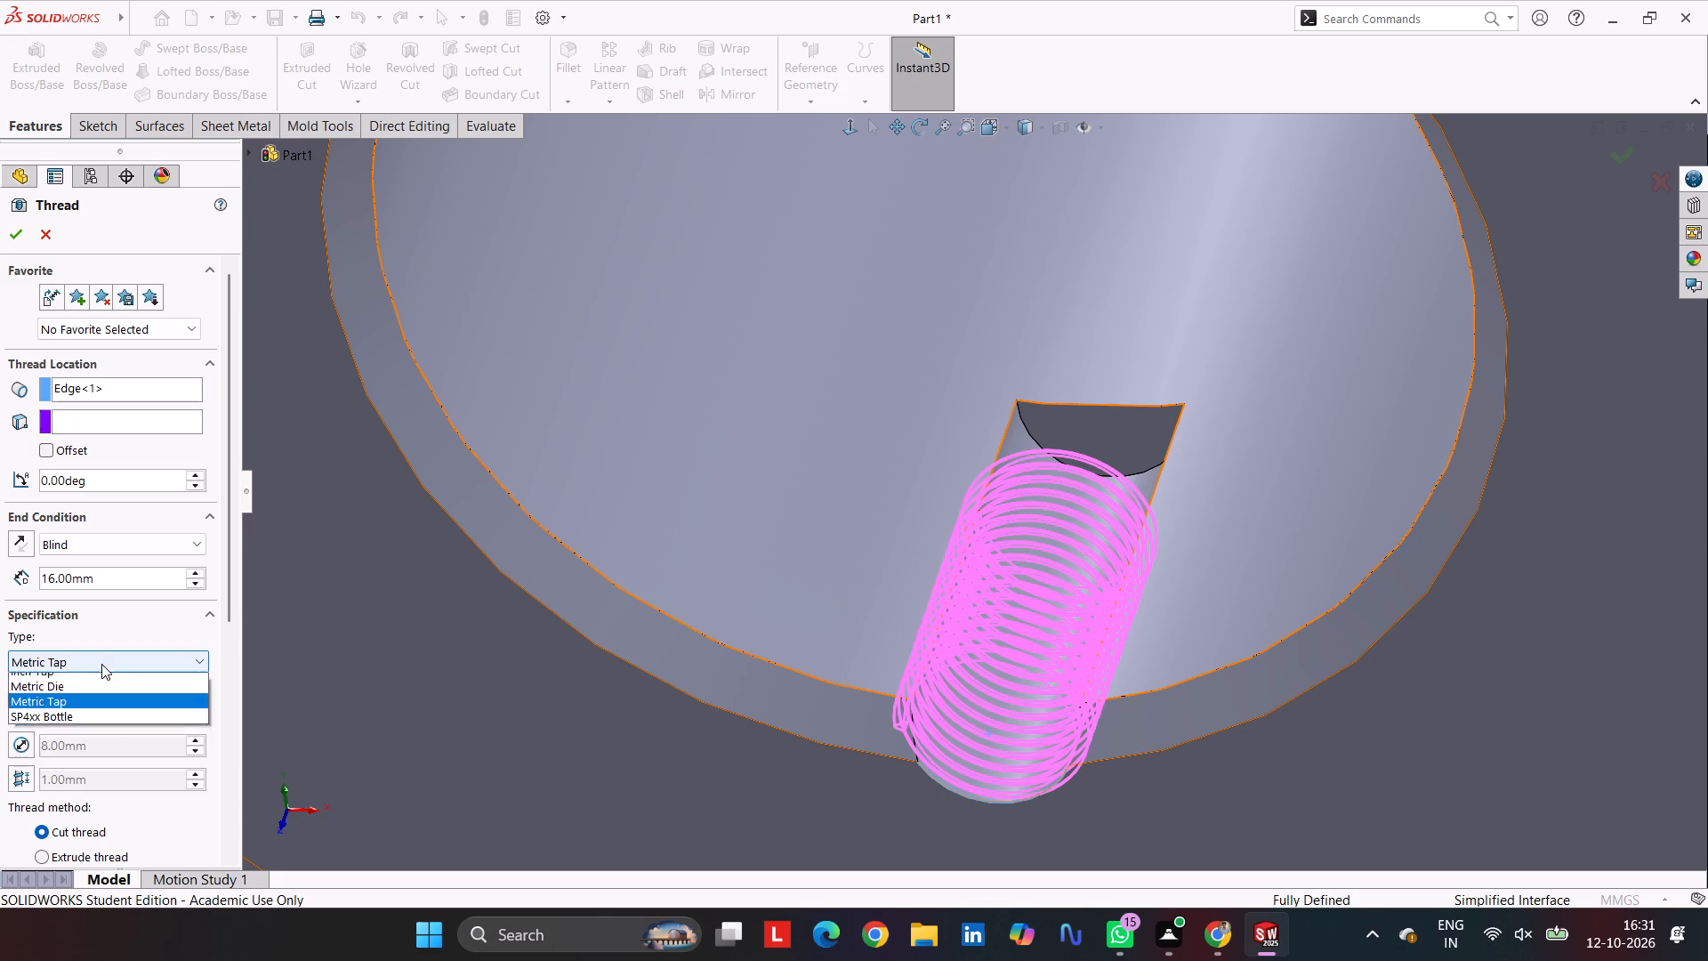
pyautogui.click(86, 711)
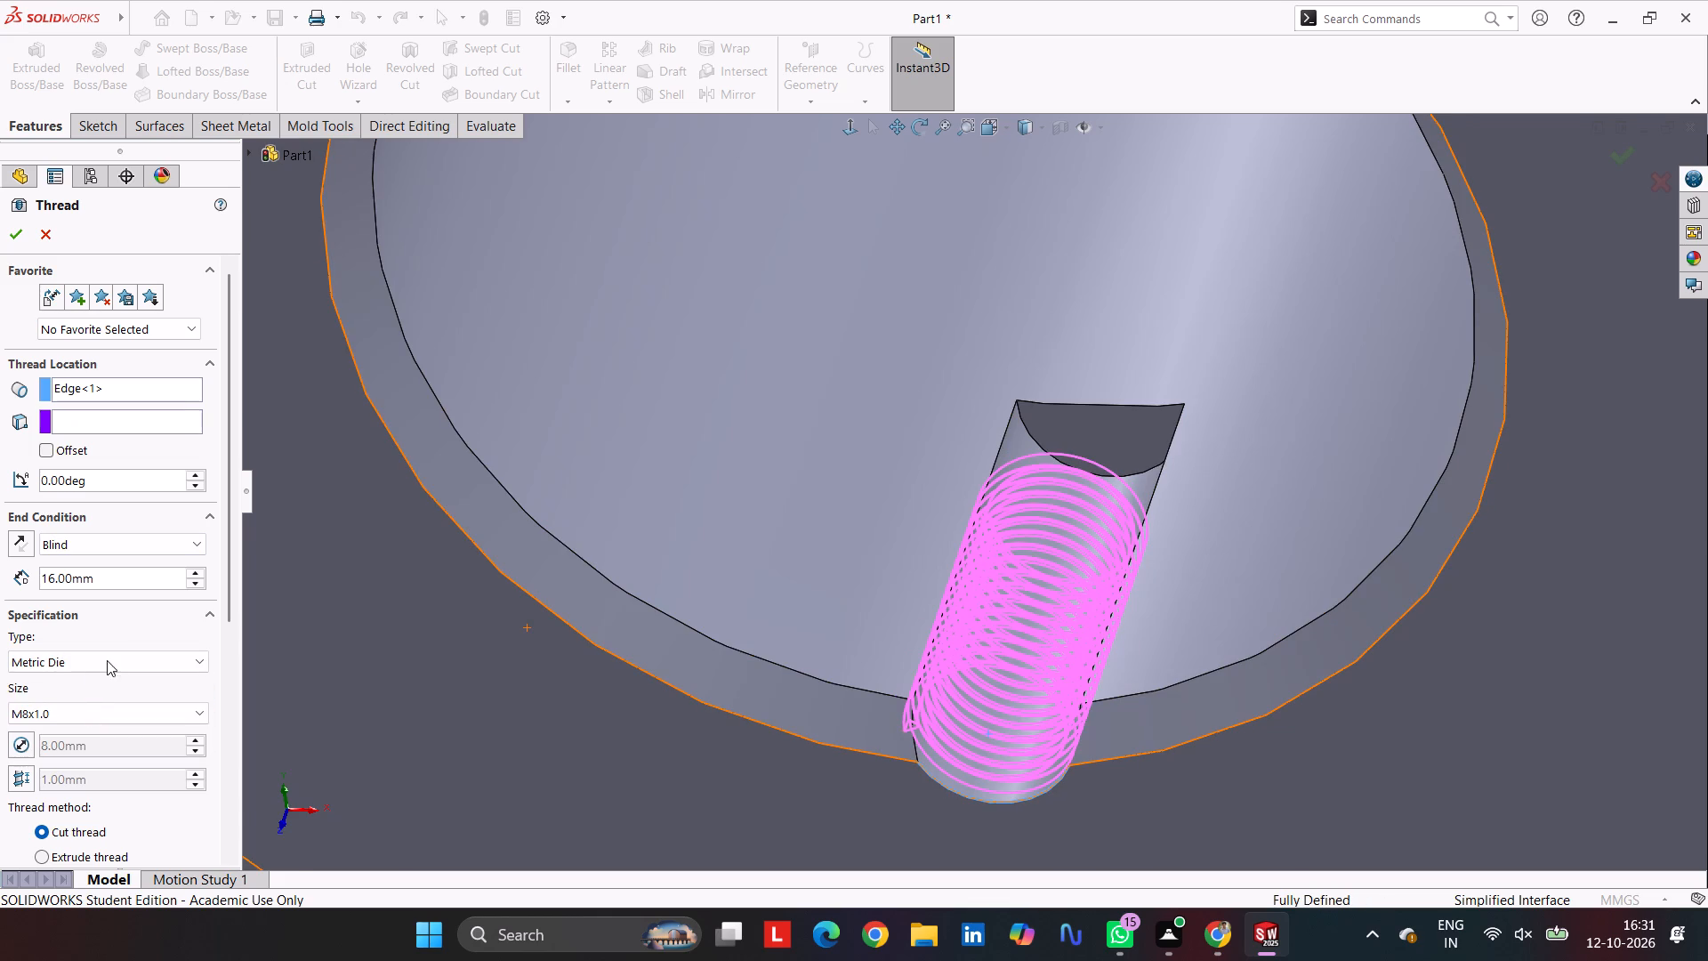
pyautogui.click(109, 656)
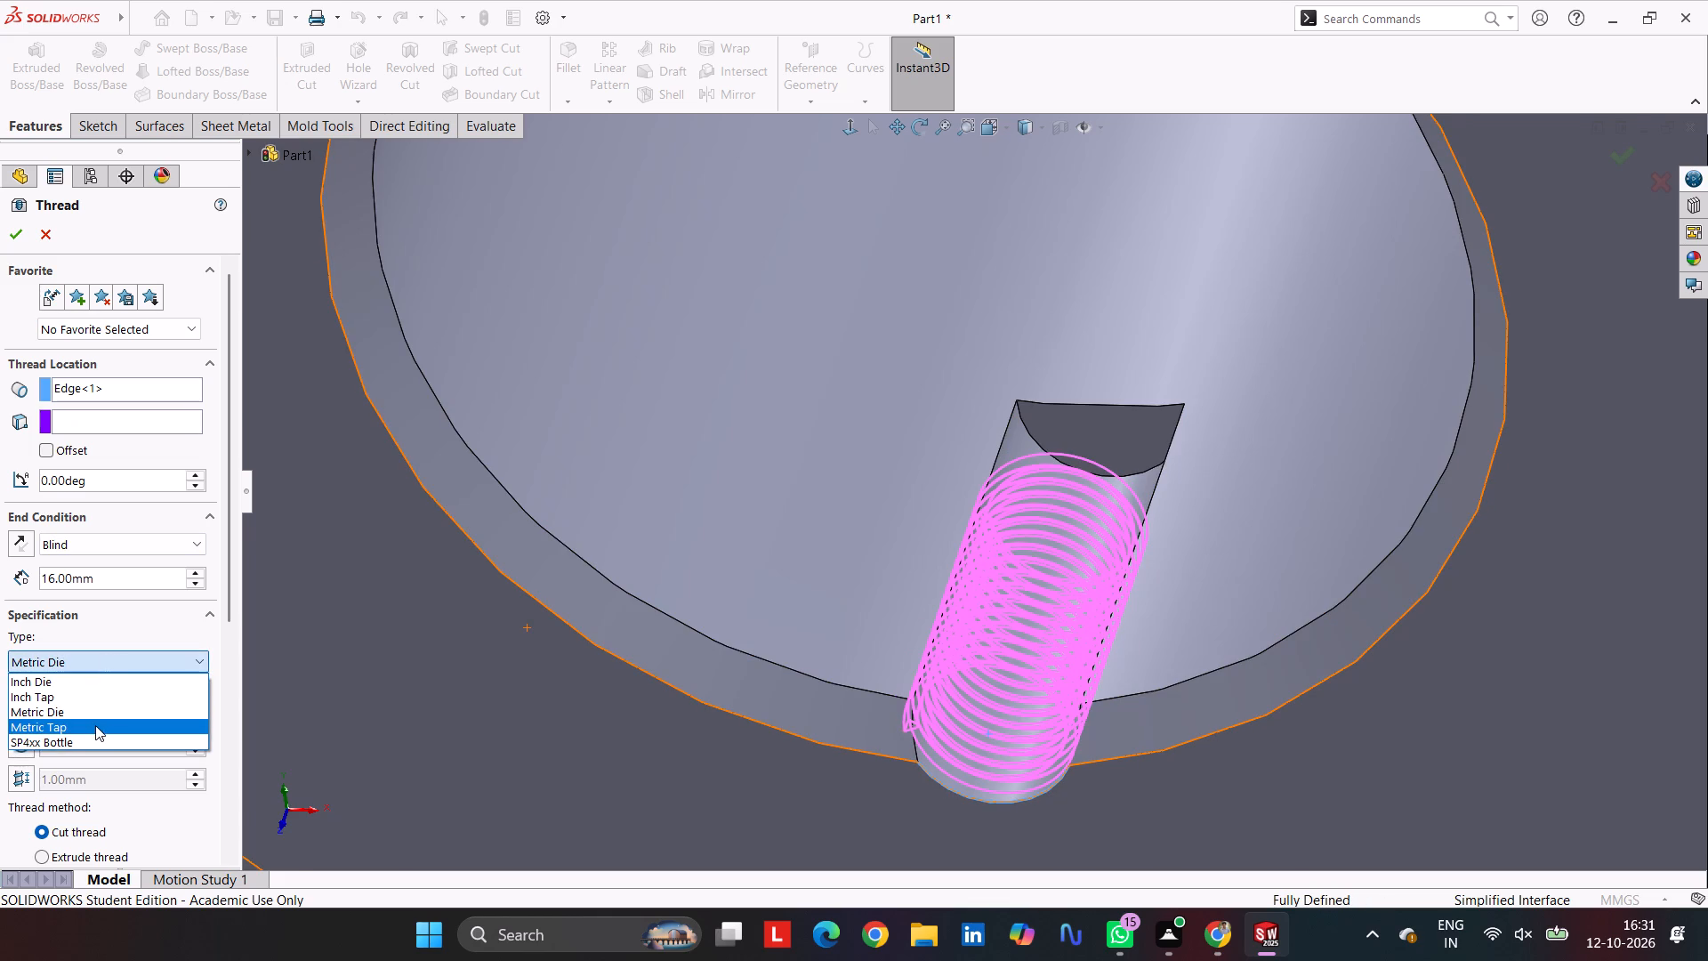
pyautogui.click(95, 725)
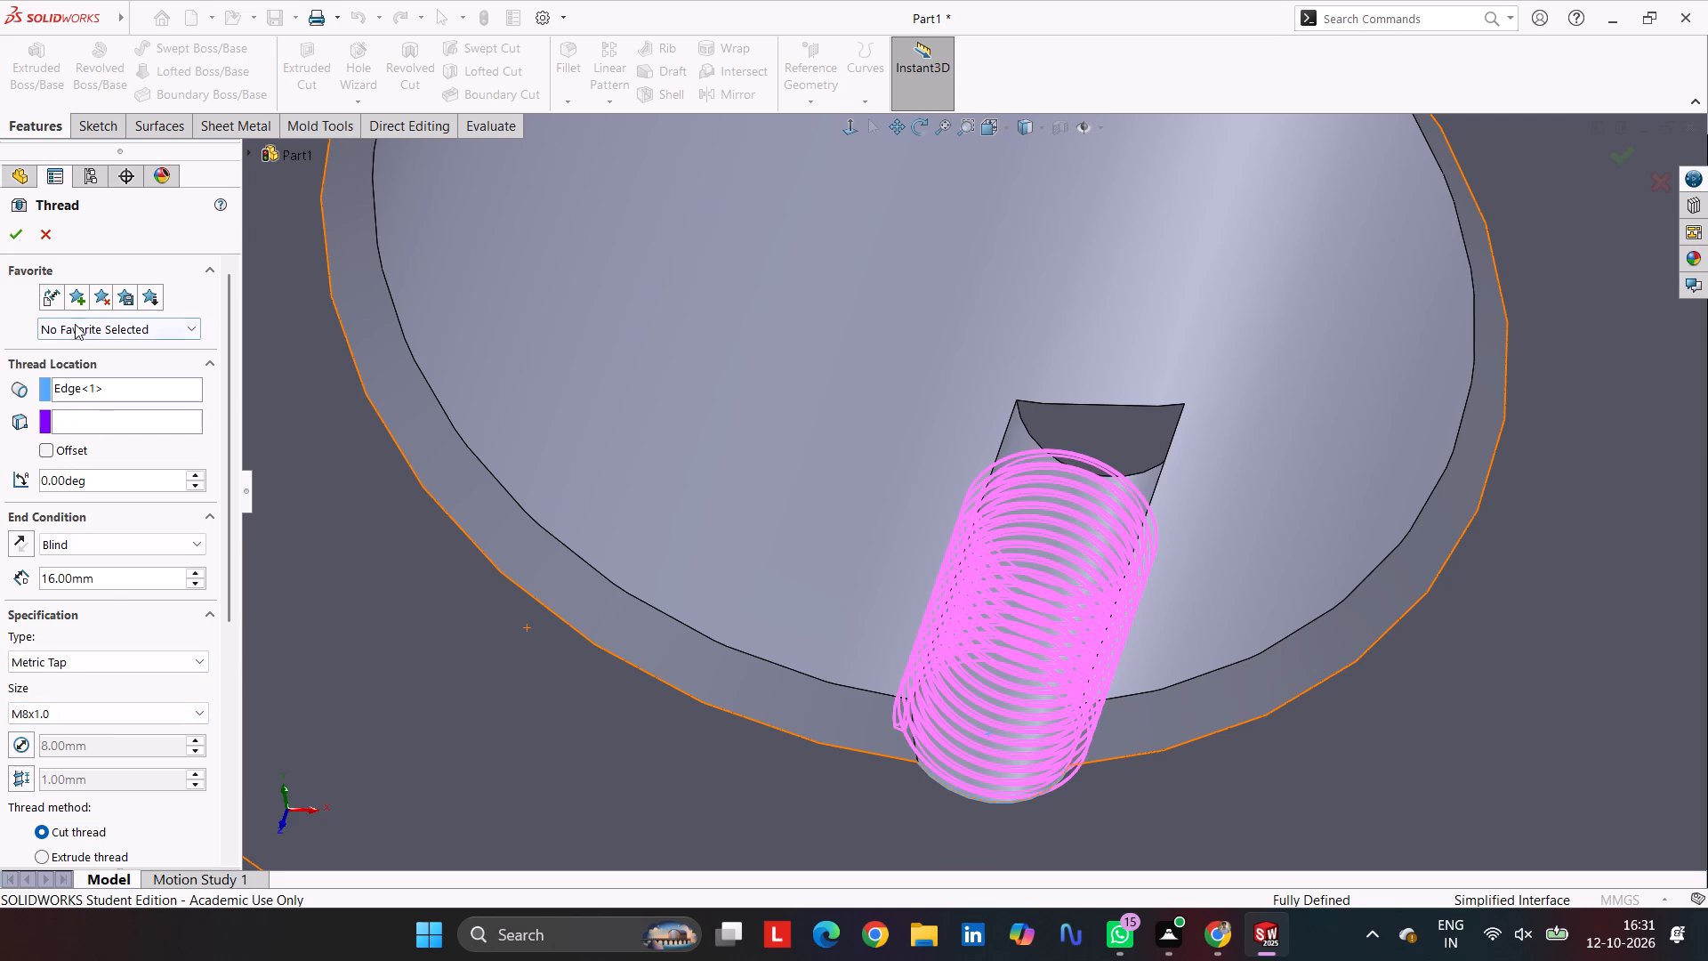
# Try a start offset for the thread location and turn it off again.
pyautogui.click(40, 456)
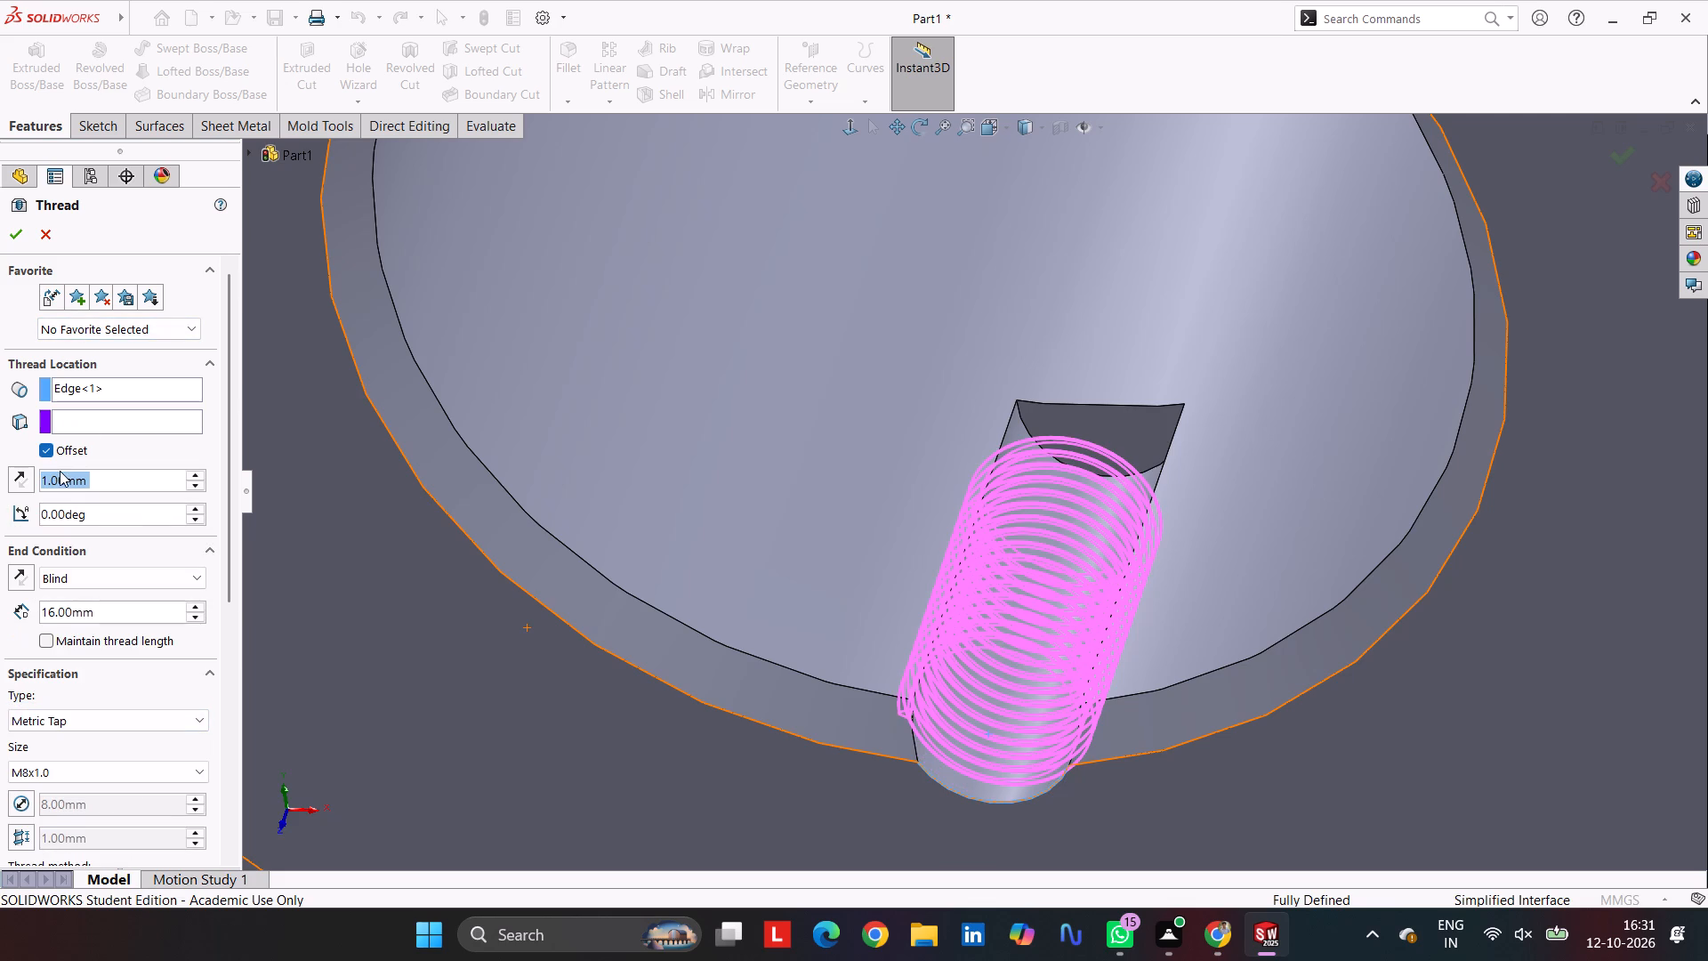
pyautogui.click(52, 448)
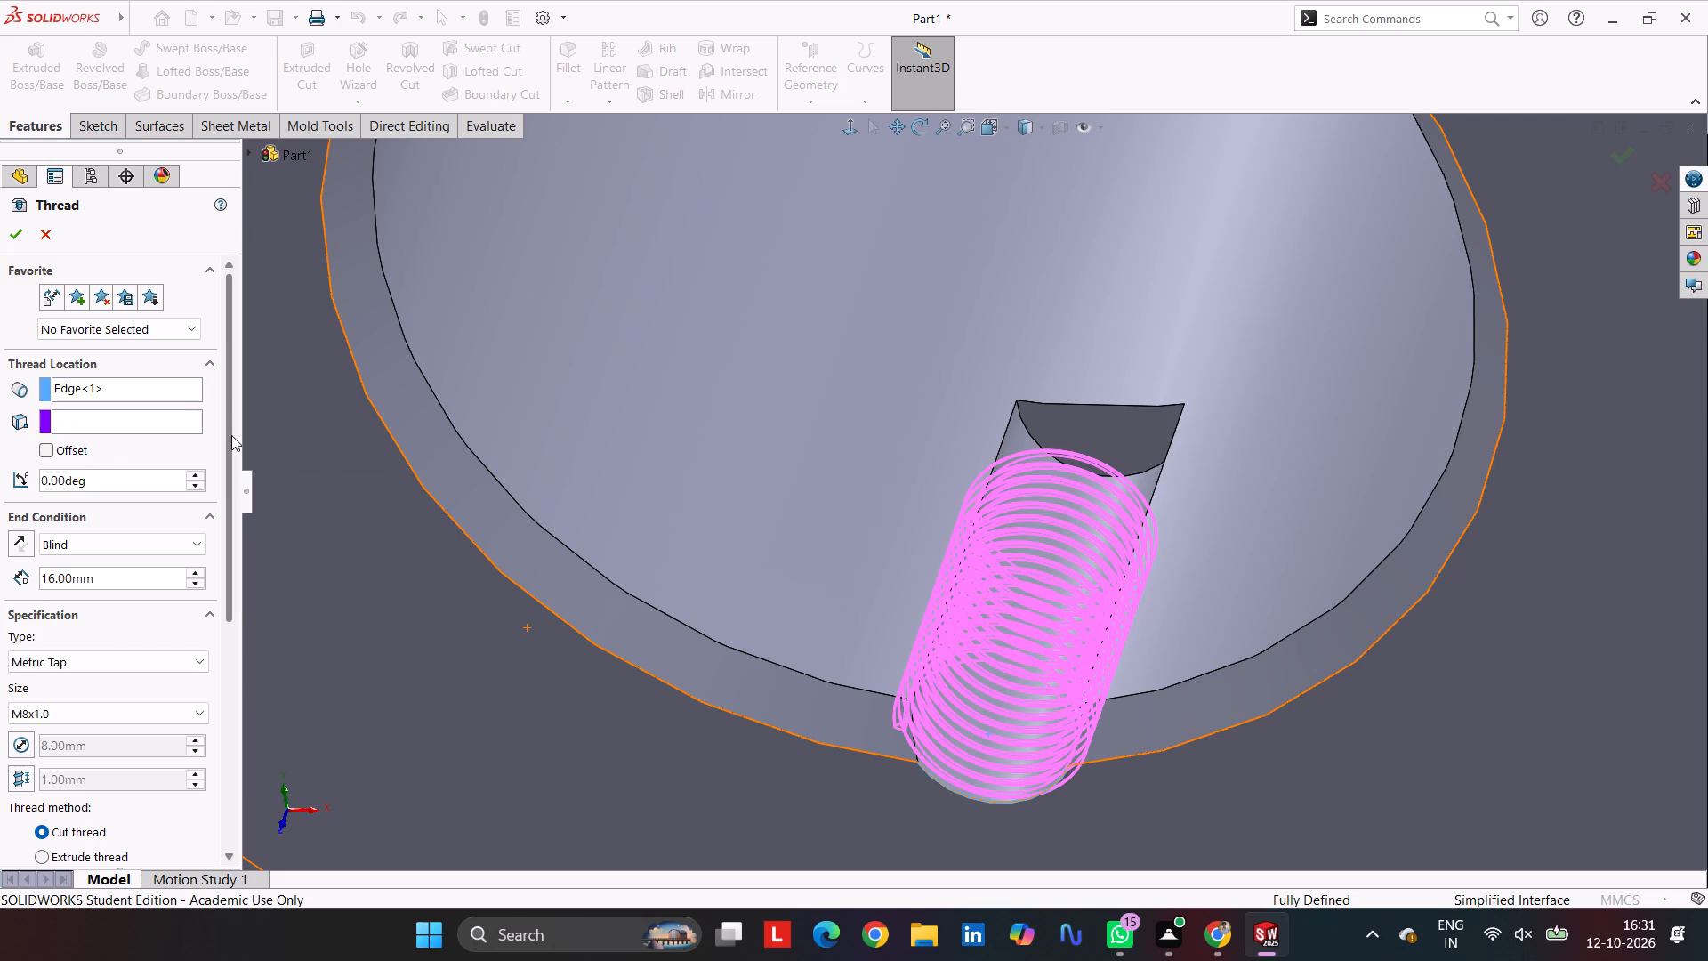
# Offset the thread's start by 2 mm in the reversed direction, outward past the cut's end edge, and create the M8x1.0 thread.
pyautogui.moveTo(231, 435); pyautogui.dragTo(239, 399)
pyautogui.moveTo(226, 419); pyautogui.dragTo(237, 370)
pyautogui.moveTo(233, 375); pyautogui.dragTo(236, 351)
pyautogui.click(52, 448)
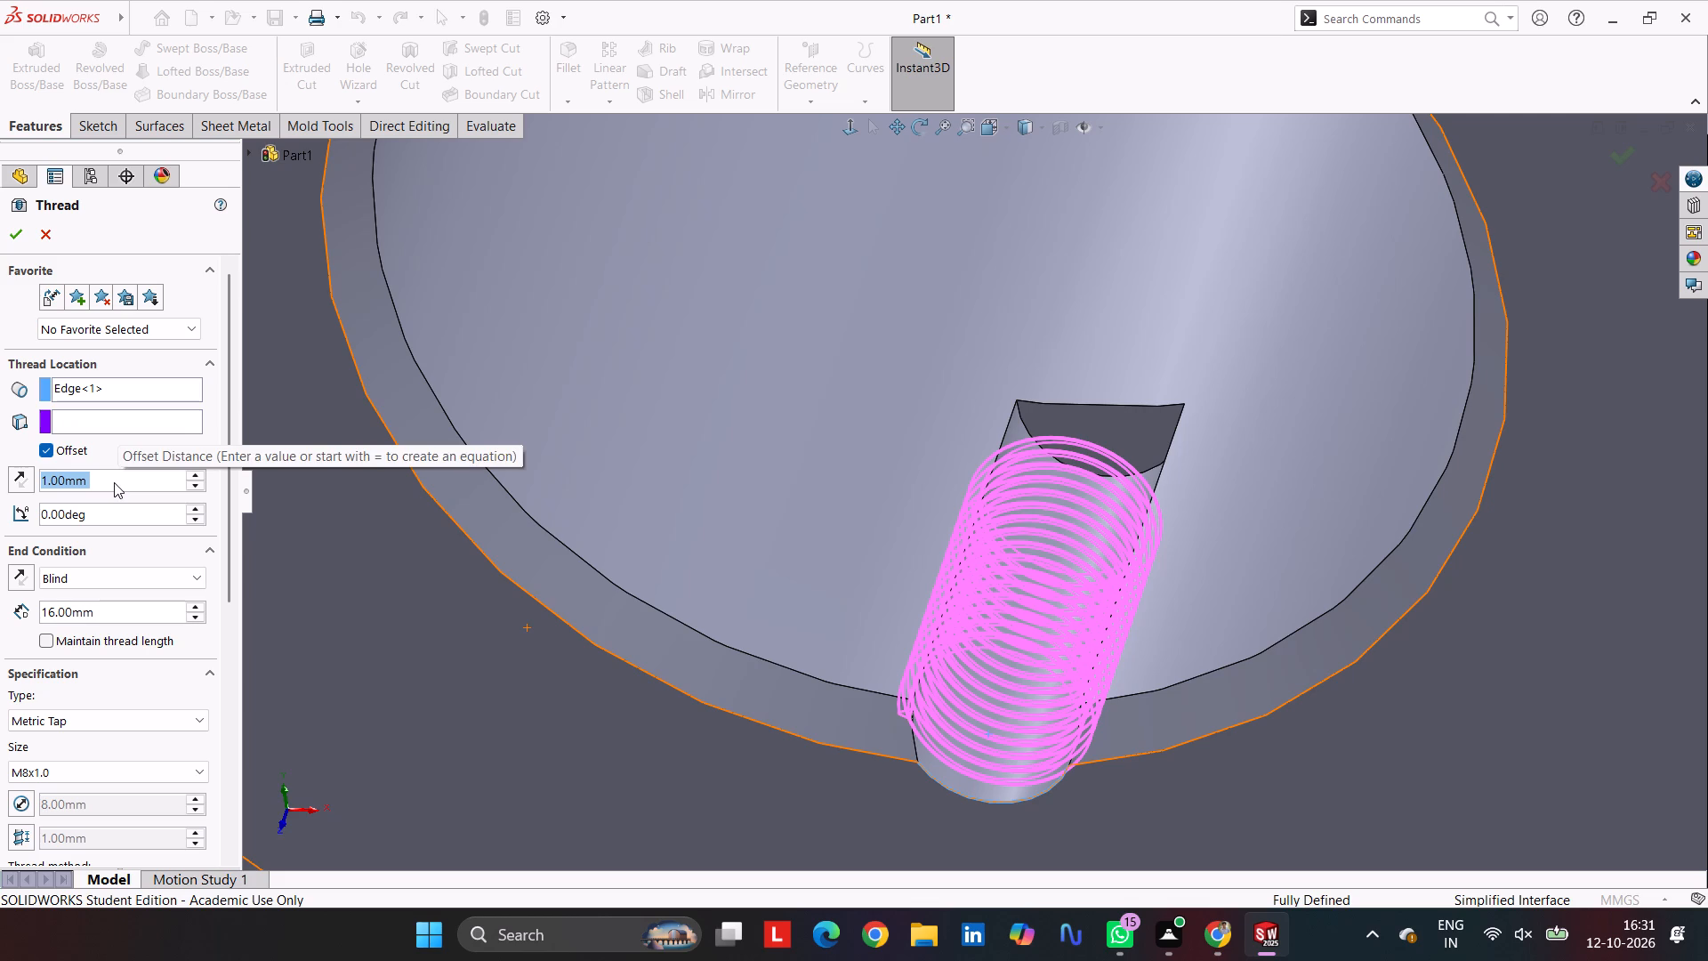
pyautogui.press('2')
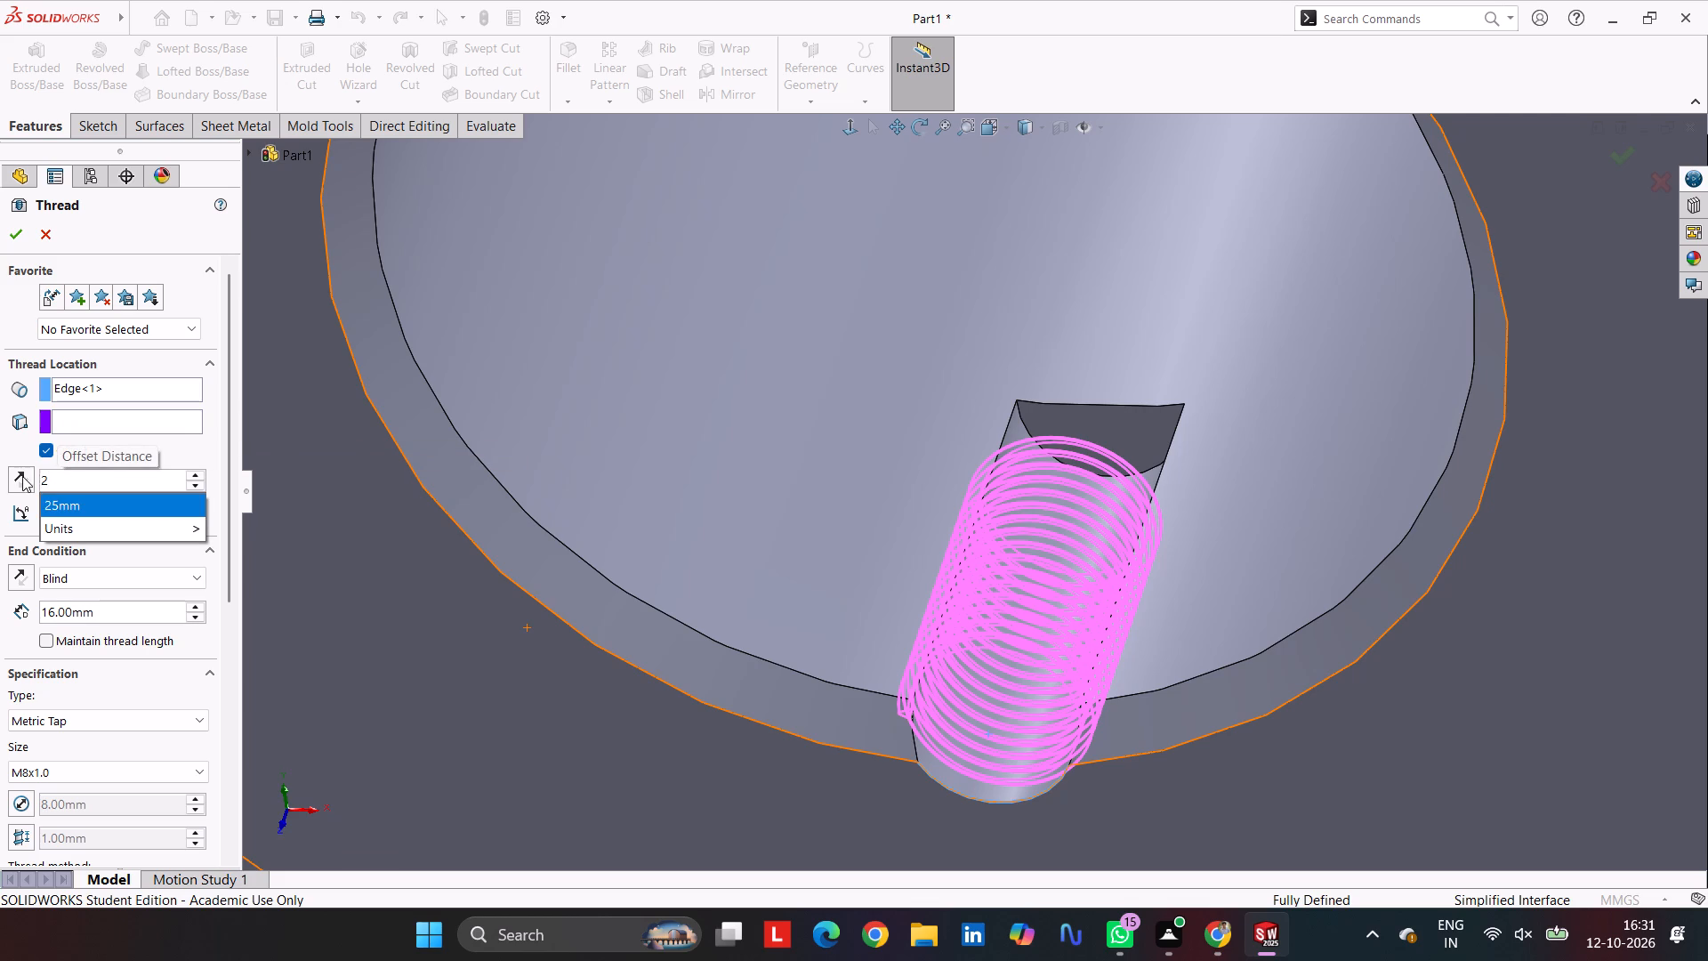
pyautogui.click(19, 477)
pyautogui.click(19, 477)
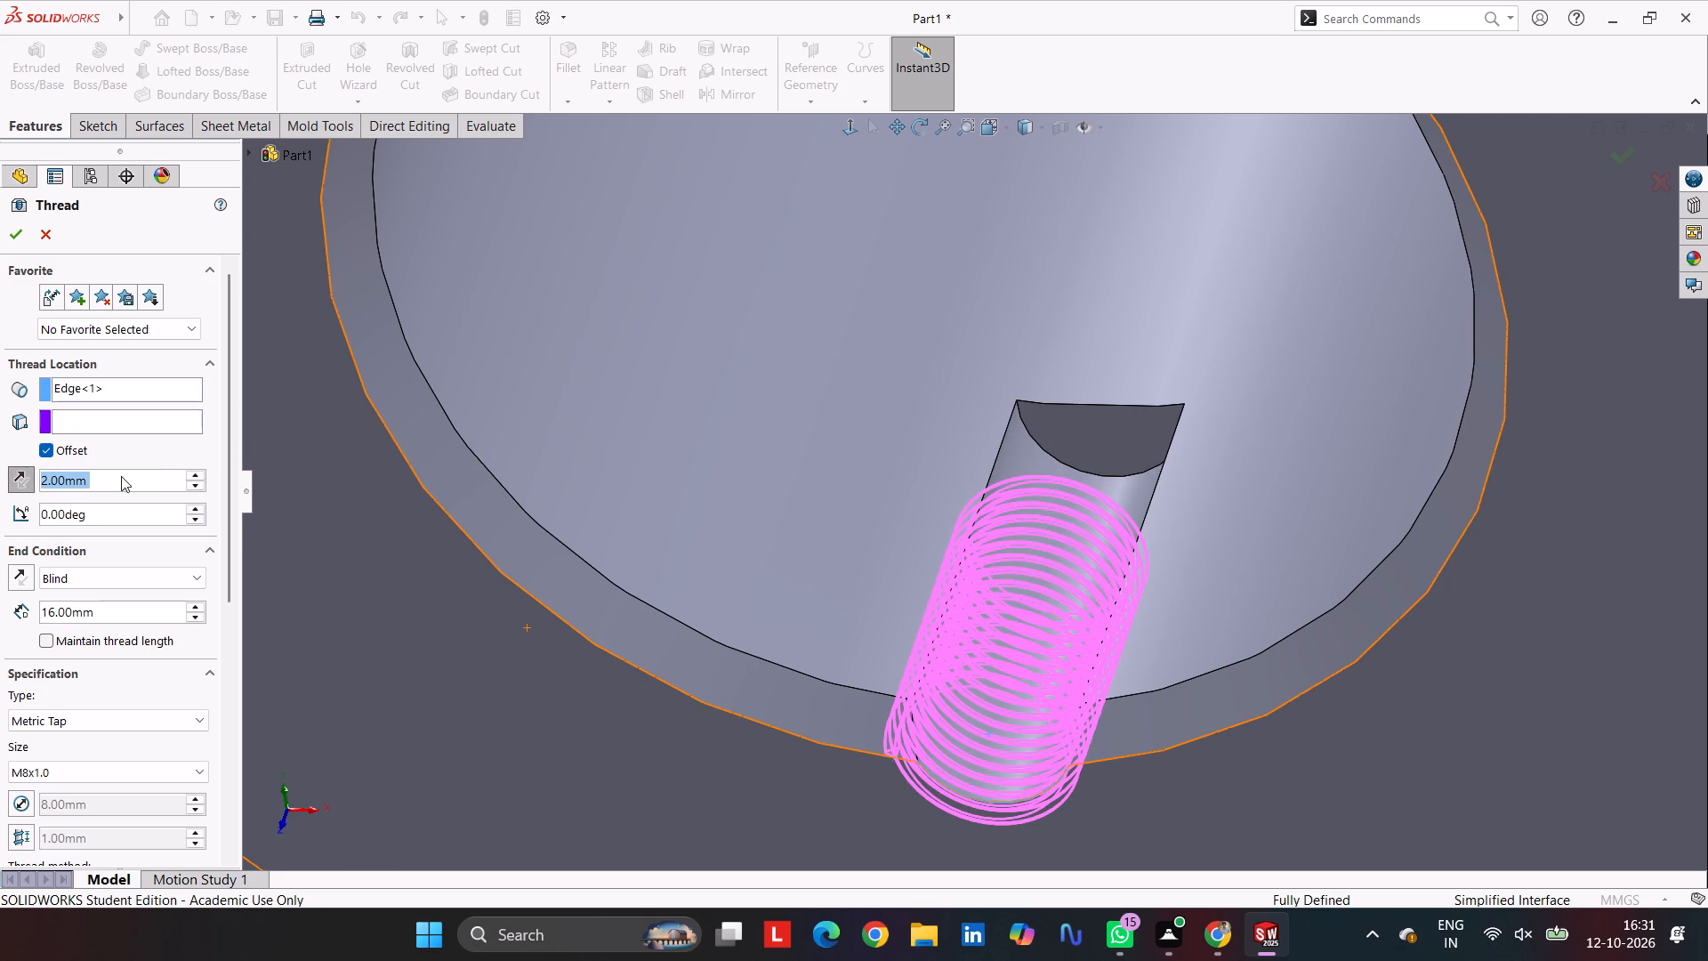
pyautogui.moveTo(634, 392); pyautogui.dragTo(627, 528, button='middle')
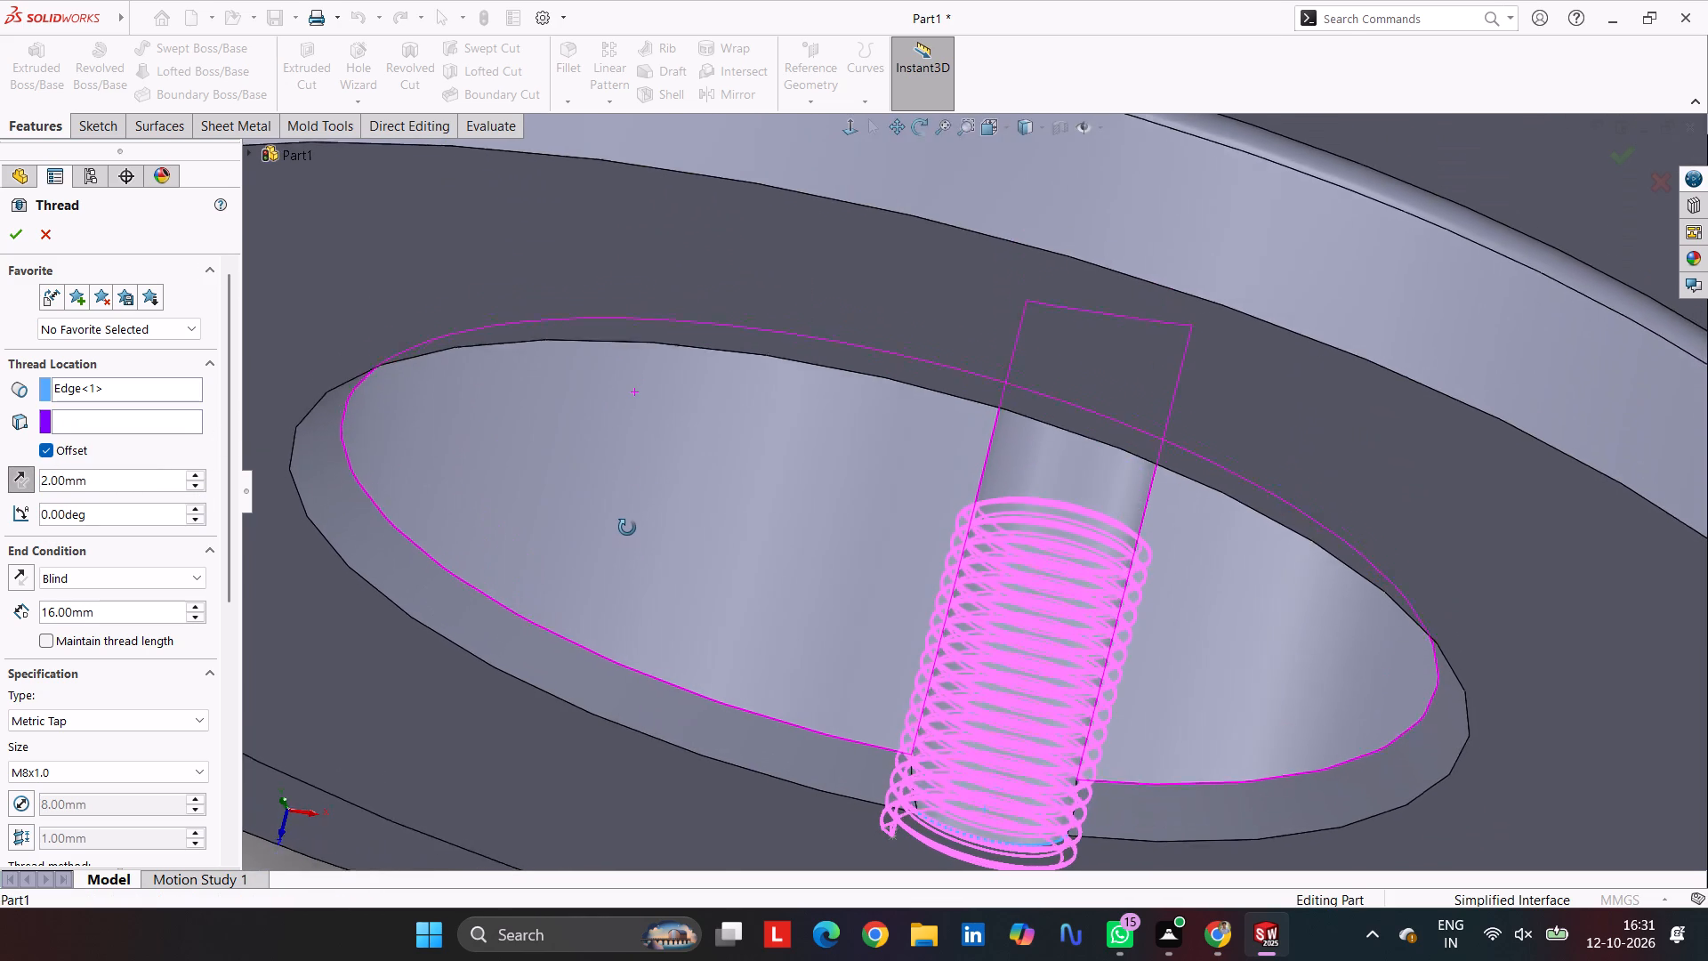
pyautogui.moveTo(627, 528); pyautogui.dragTo(627, 485, button='middle')
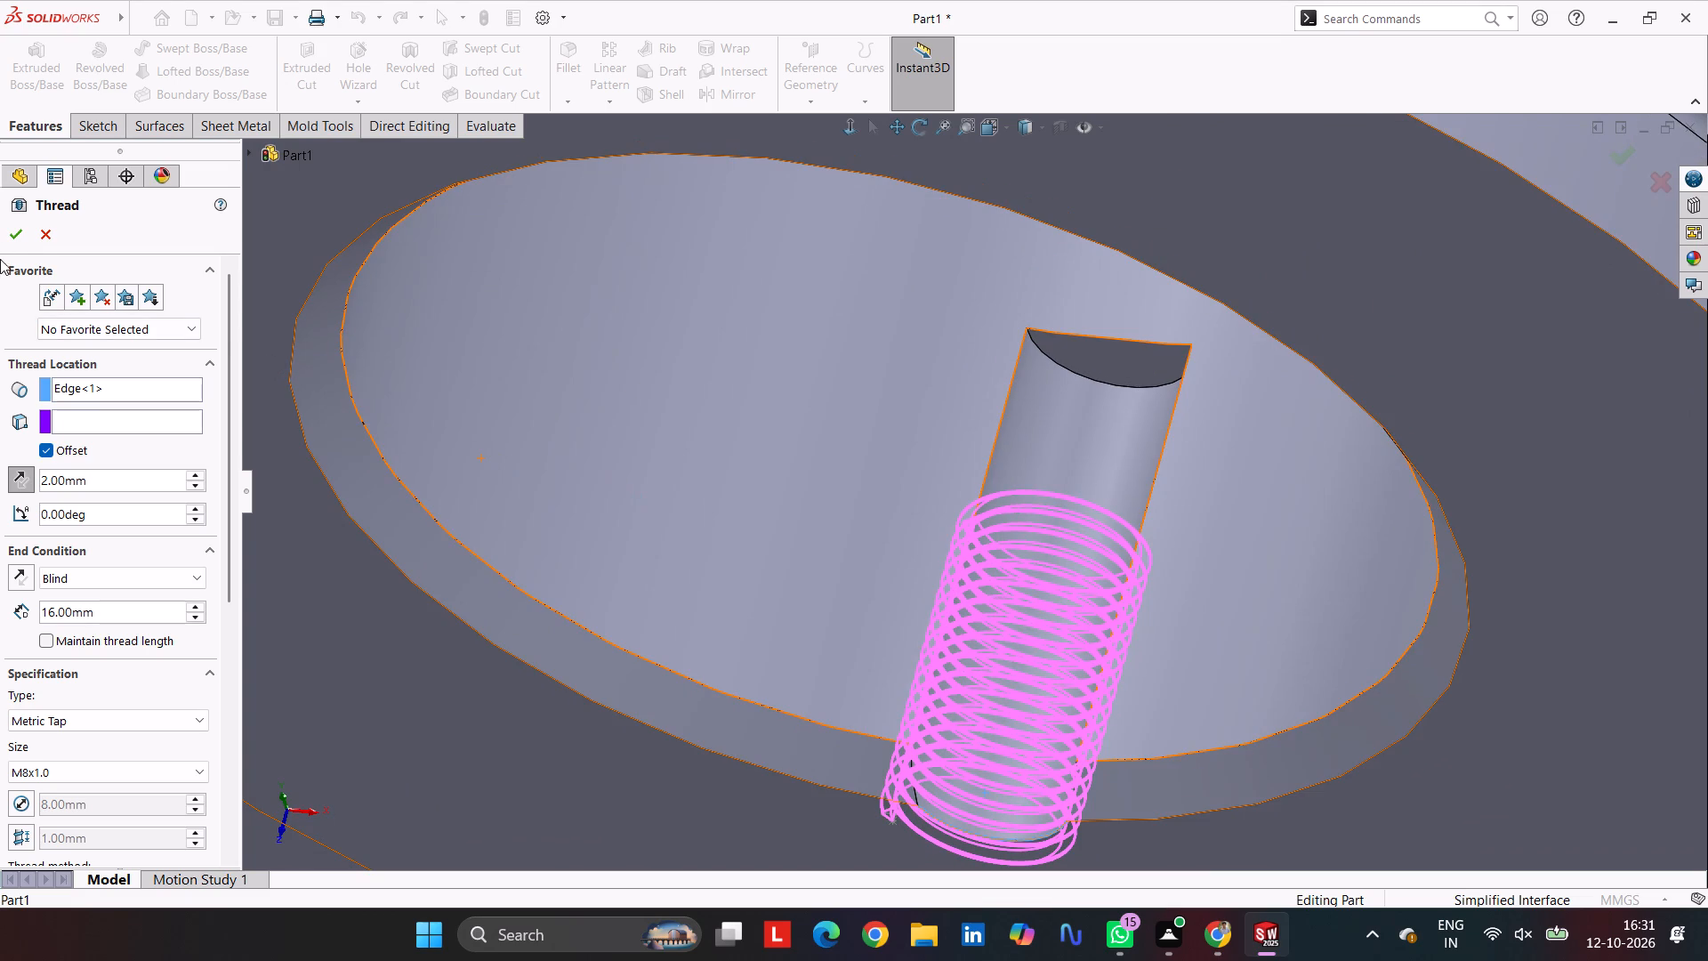
pyautogui.click(20, 228)
# Examine the cut thread up close, then the whole pulley in the bottom and isometric views.
pyautogui.scroll(-2, 692, 436)
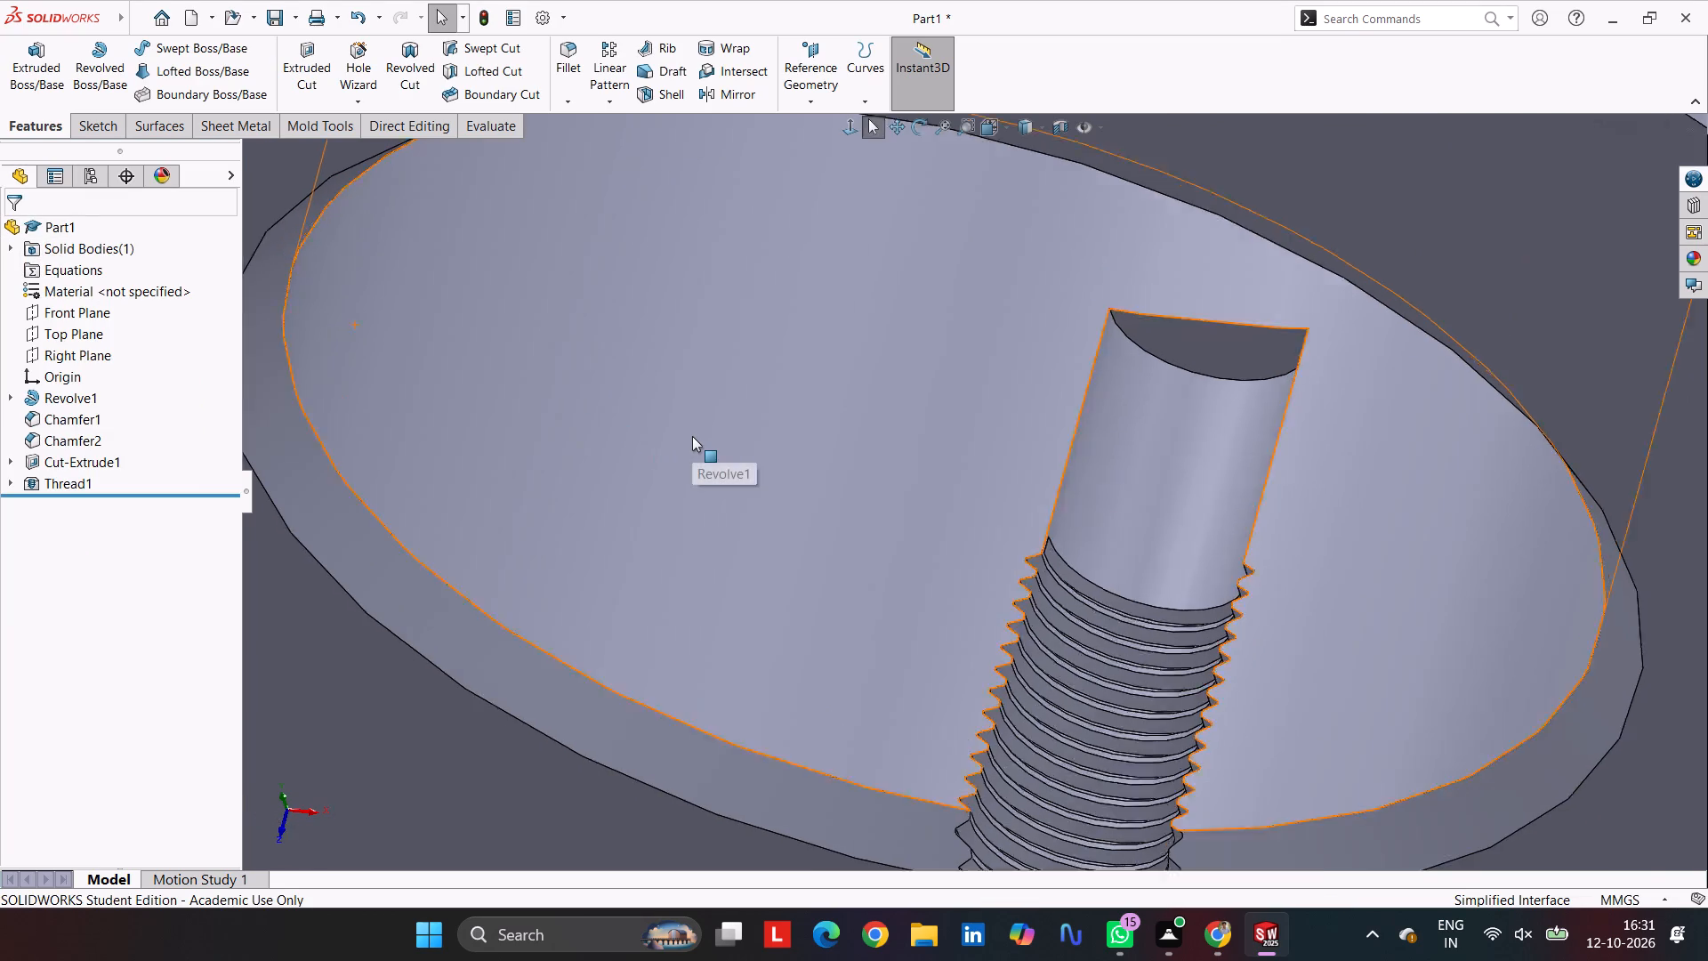
pyautogui.scroll(-2, 692, 436)
pyautogui.scroll(12, 710, 440)
pyautogui.scroll(1, 804, 578)
pyautogui.moveTo(787, 592); pyautogui.dragTo(792, 436, button='middle')
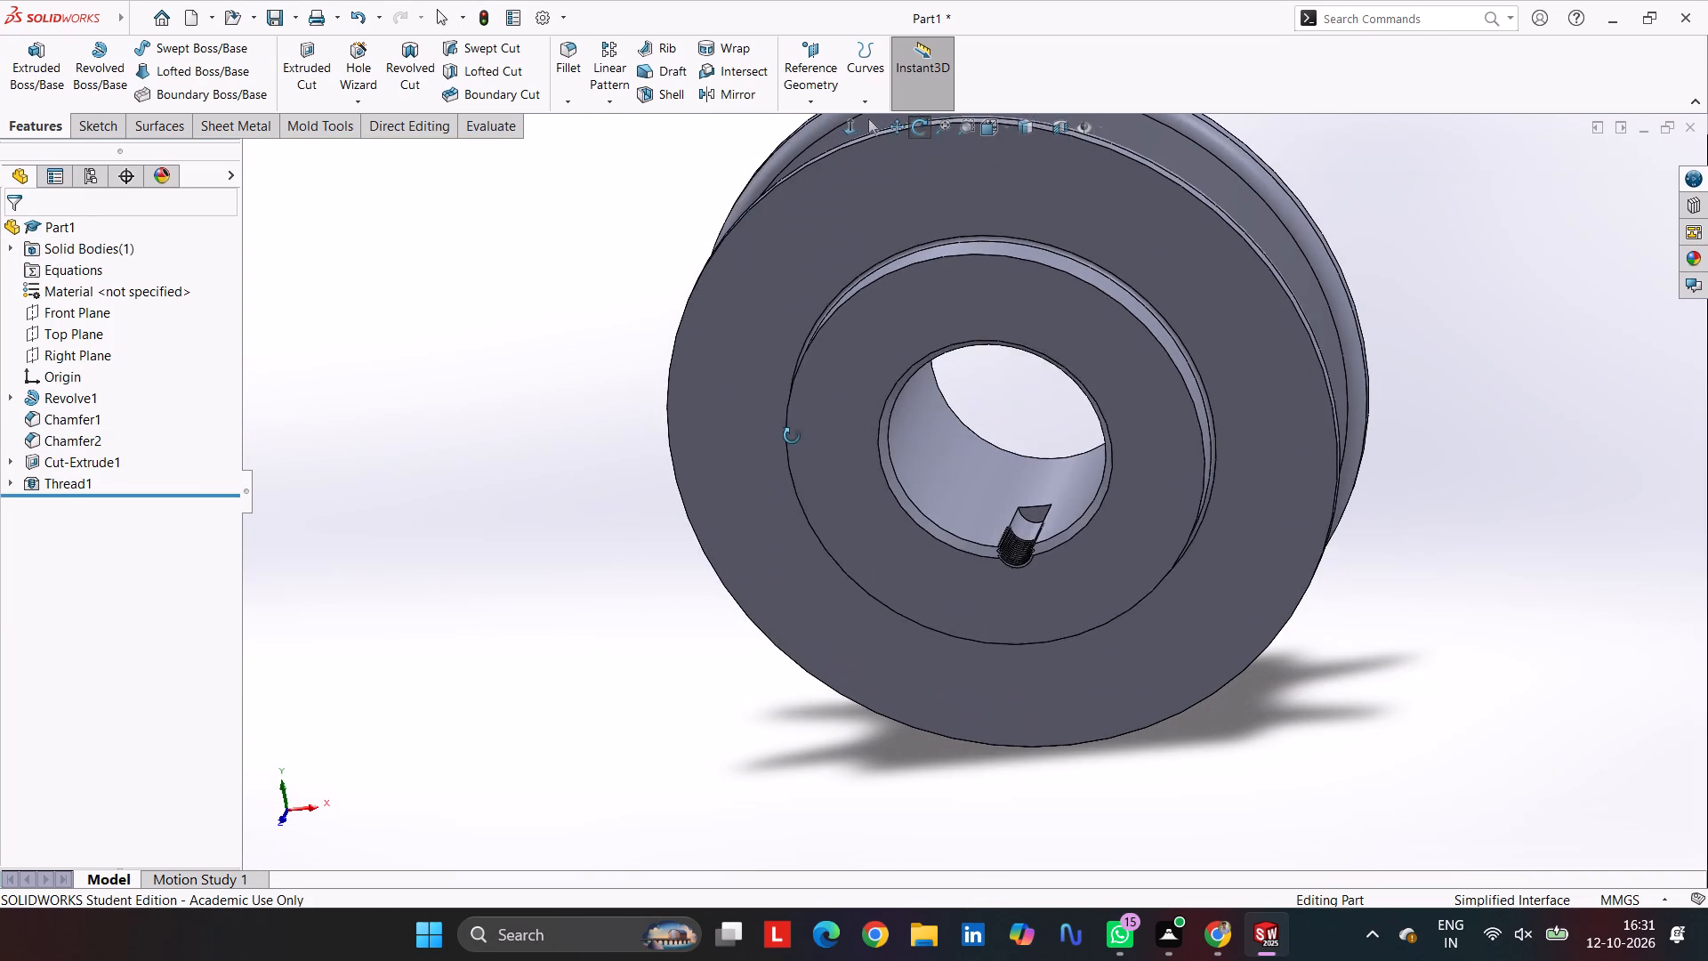
pyautogui.moveTo(792, 436); pyautogui.dragTo(792, 433, button='middle')
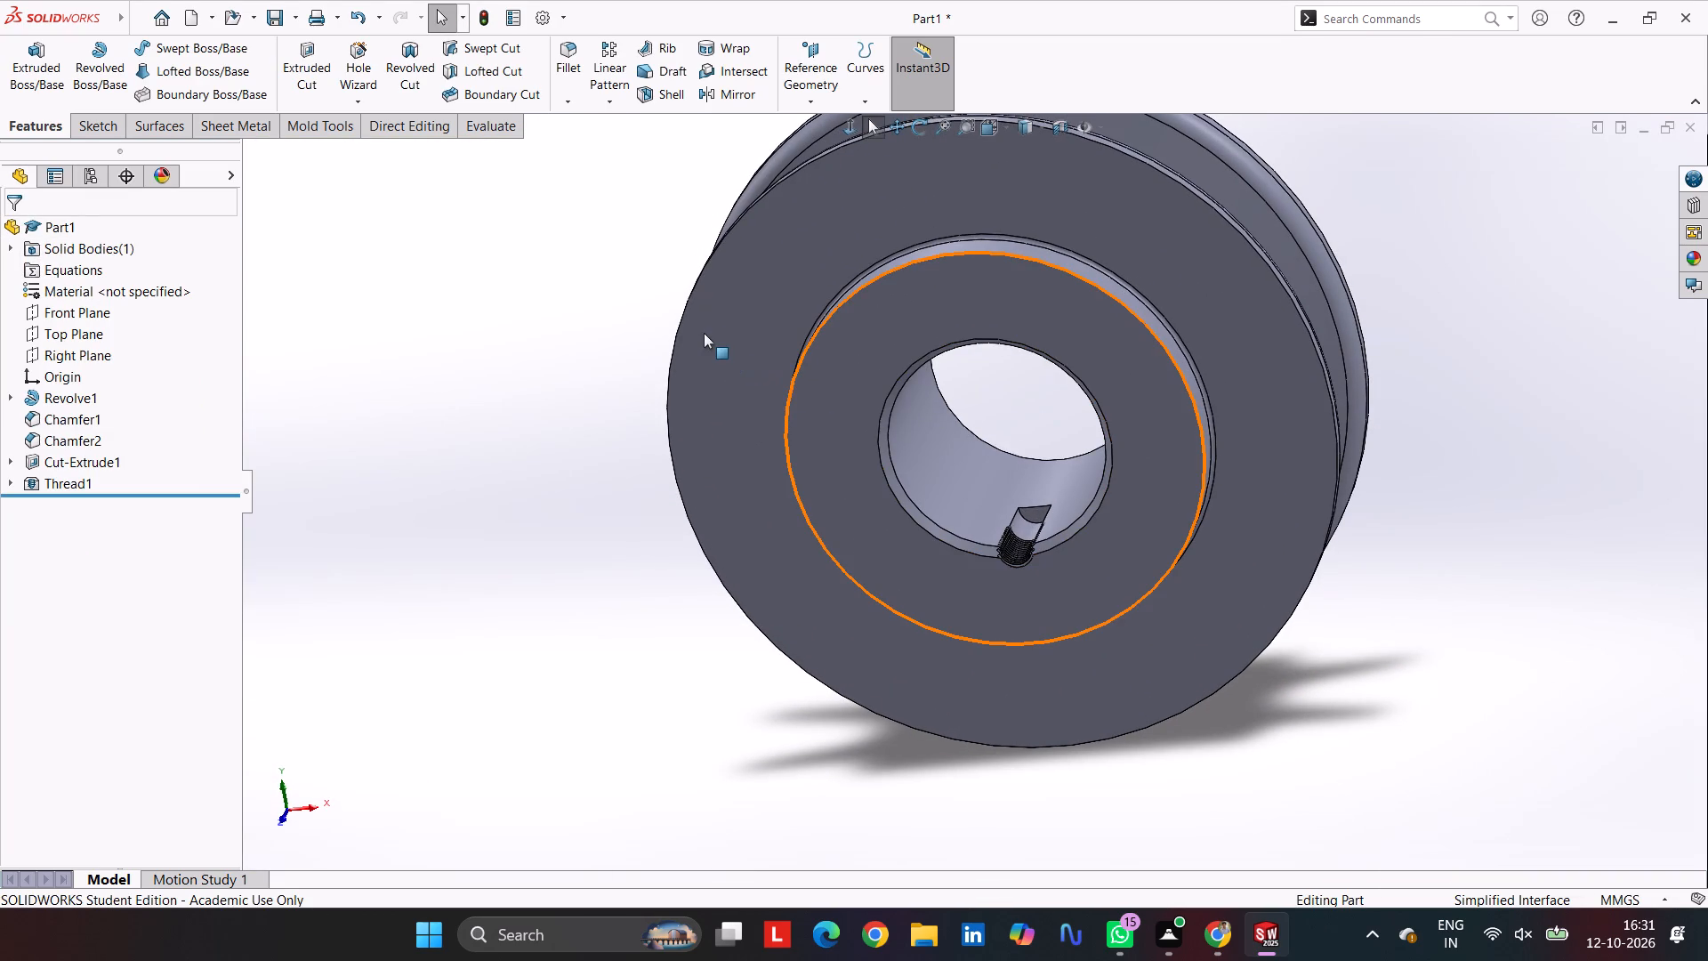
pyautogui.hotkey('ctrl', '6')
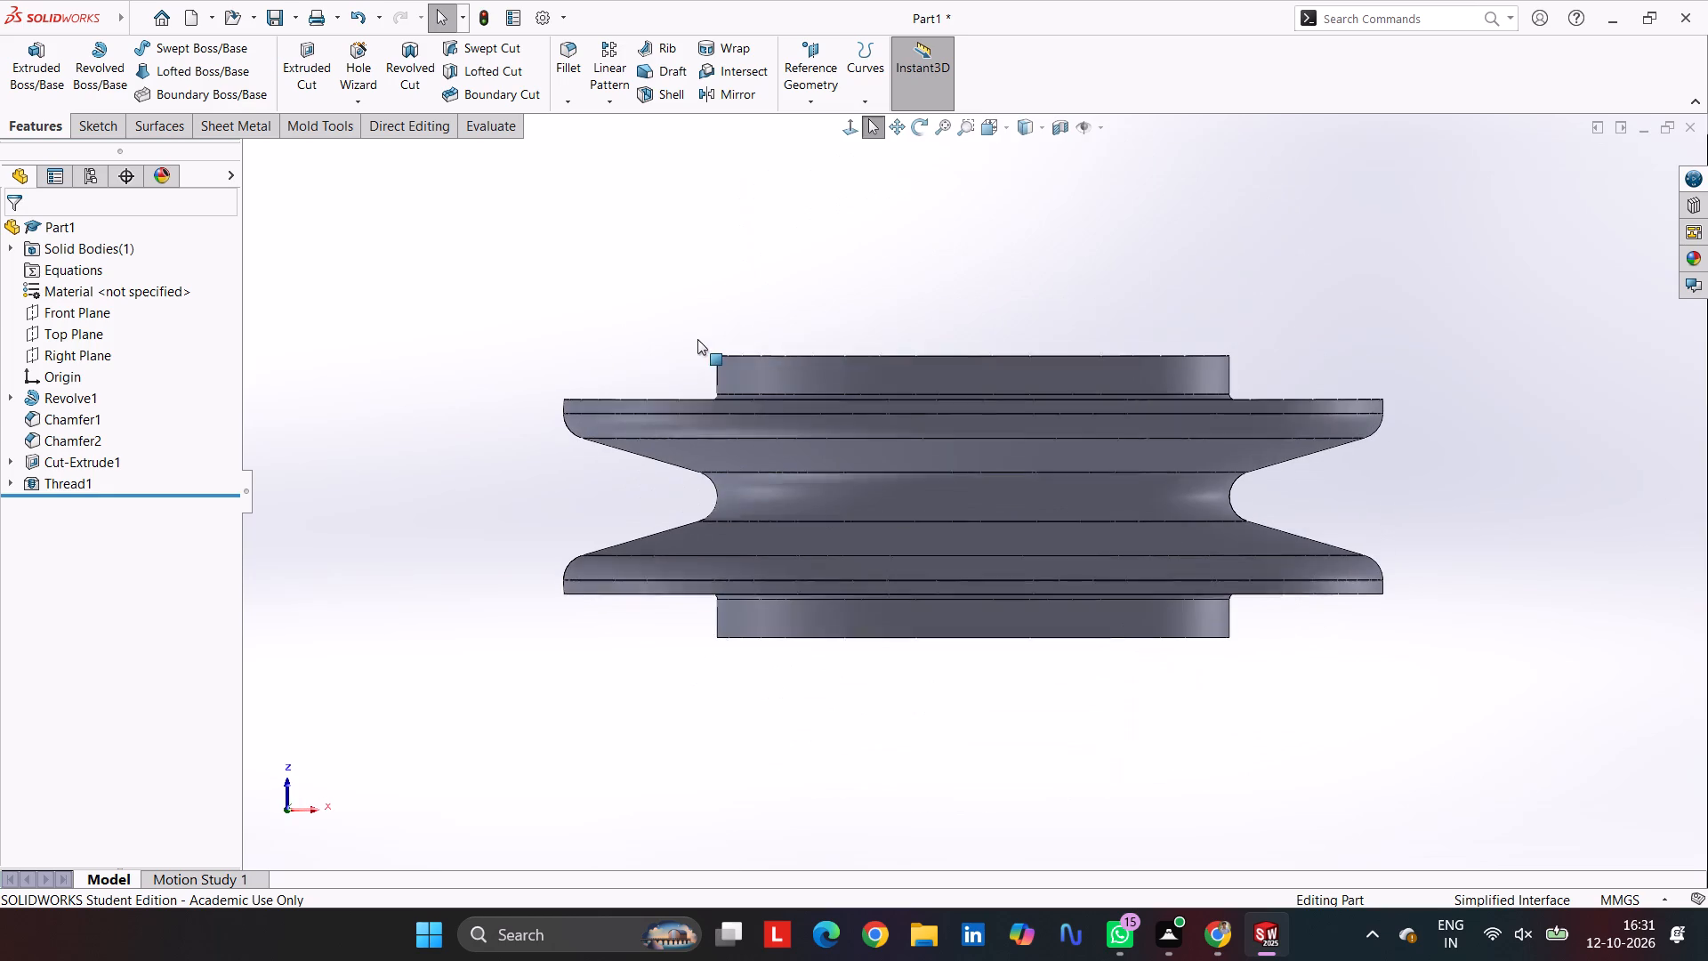
pyautogui.hotkey('ctrl', '7')
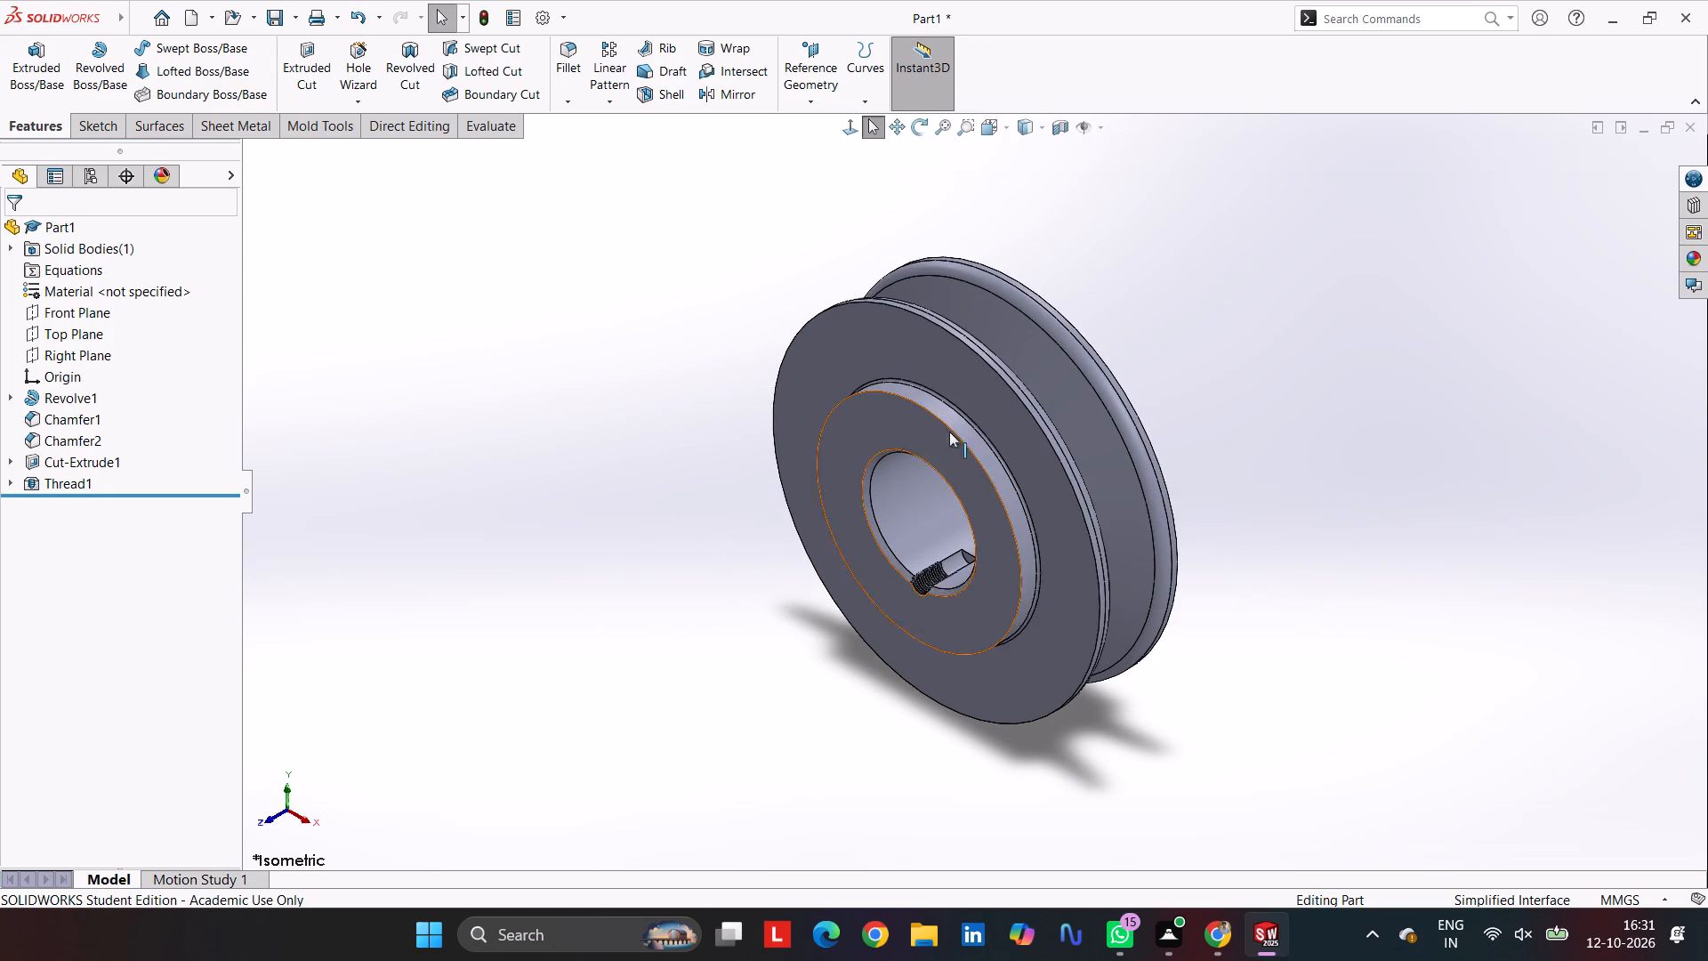
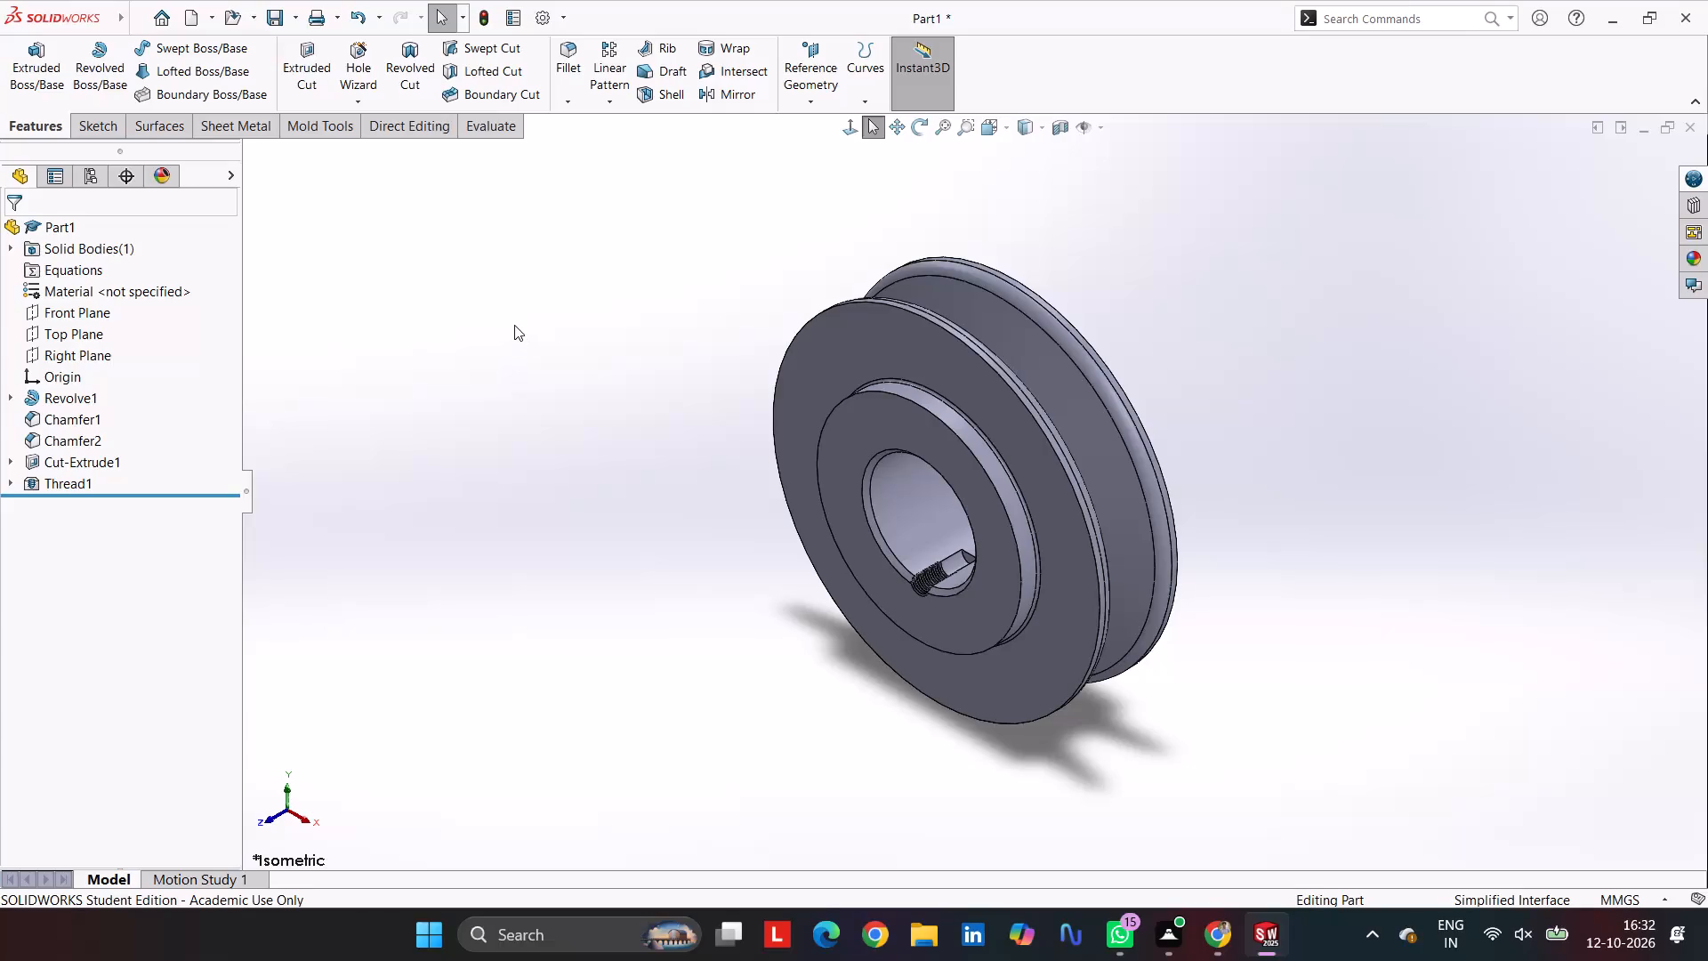
# Save the pulley part as 12-1 in the PROJECT folder, rebuilding the document as it is saved.
pyautogui.click(565, 285)
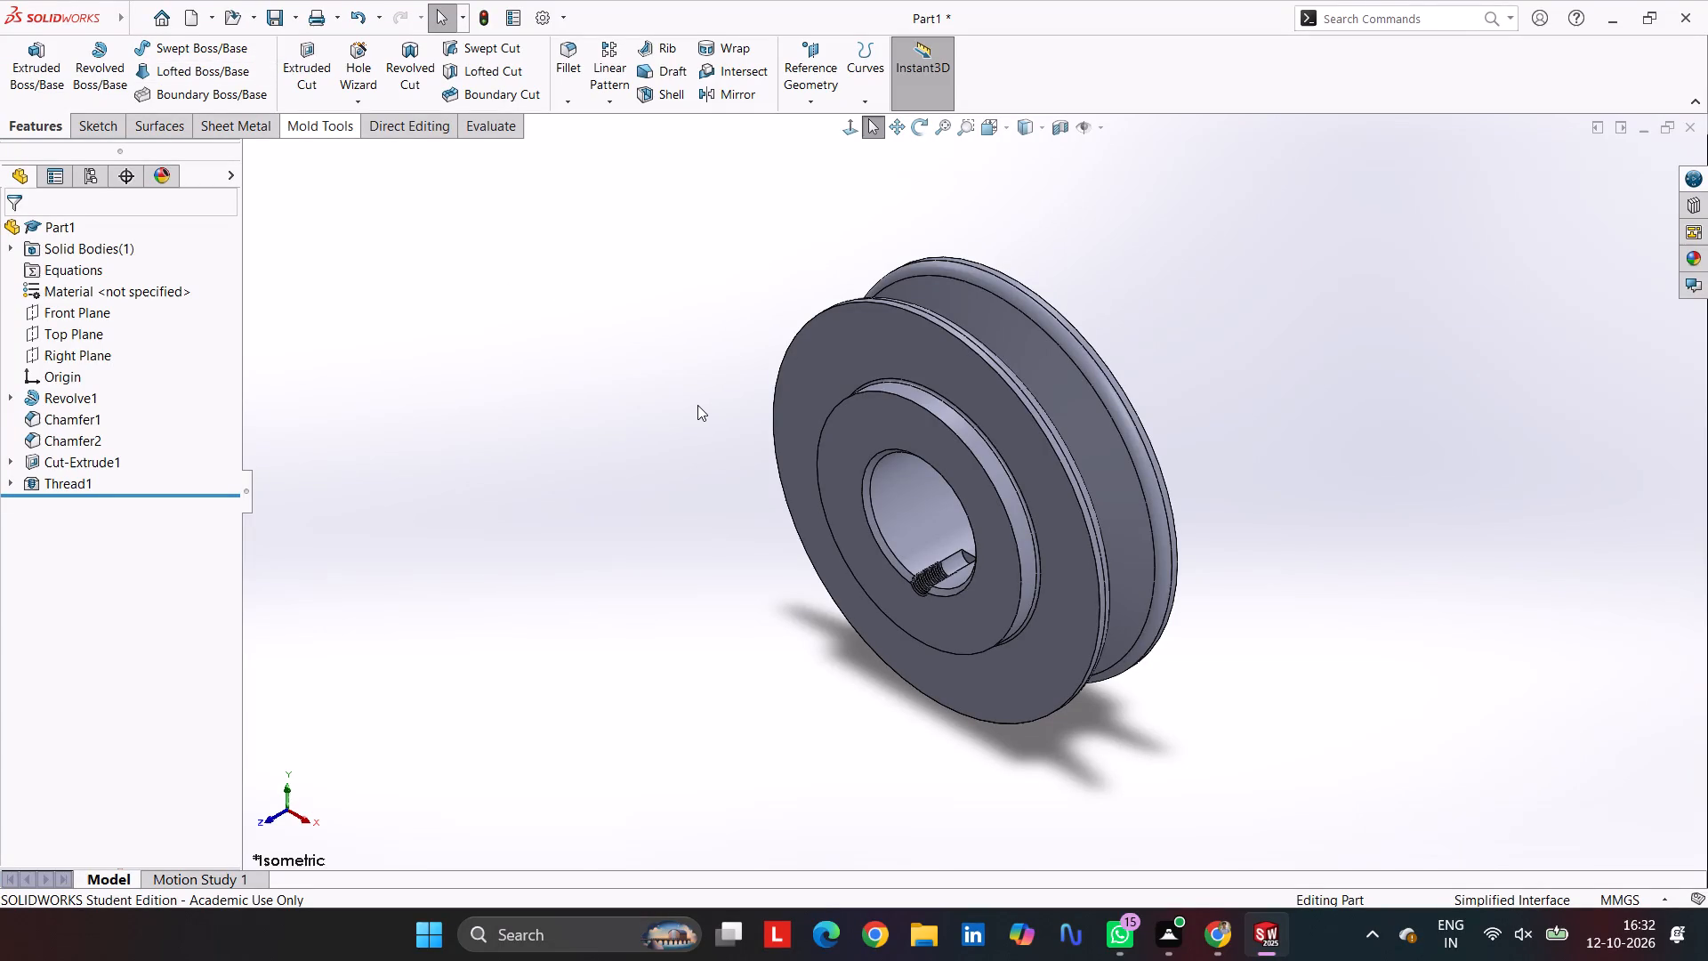
pyautogui.hotkey('ctrl', 's')
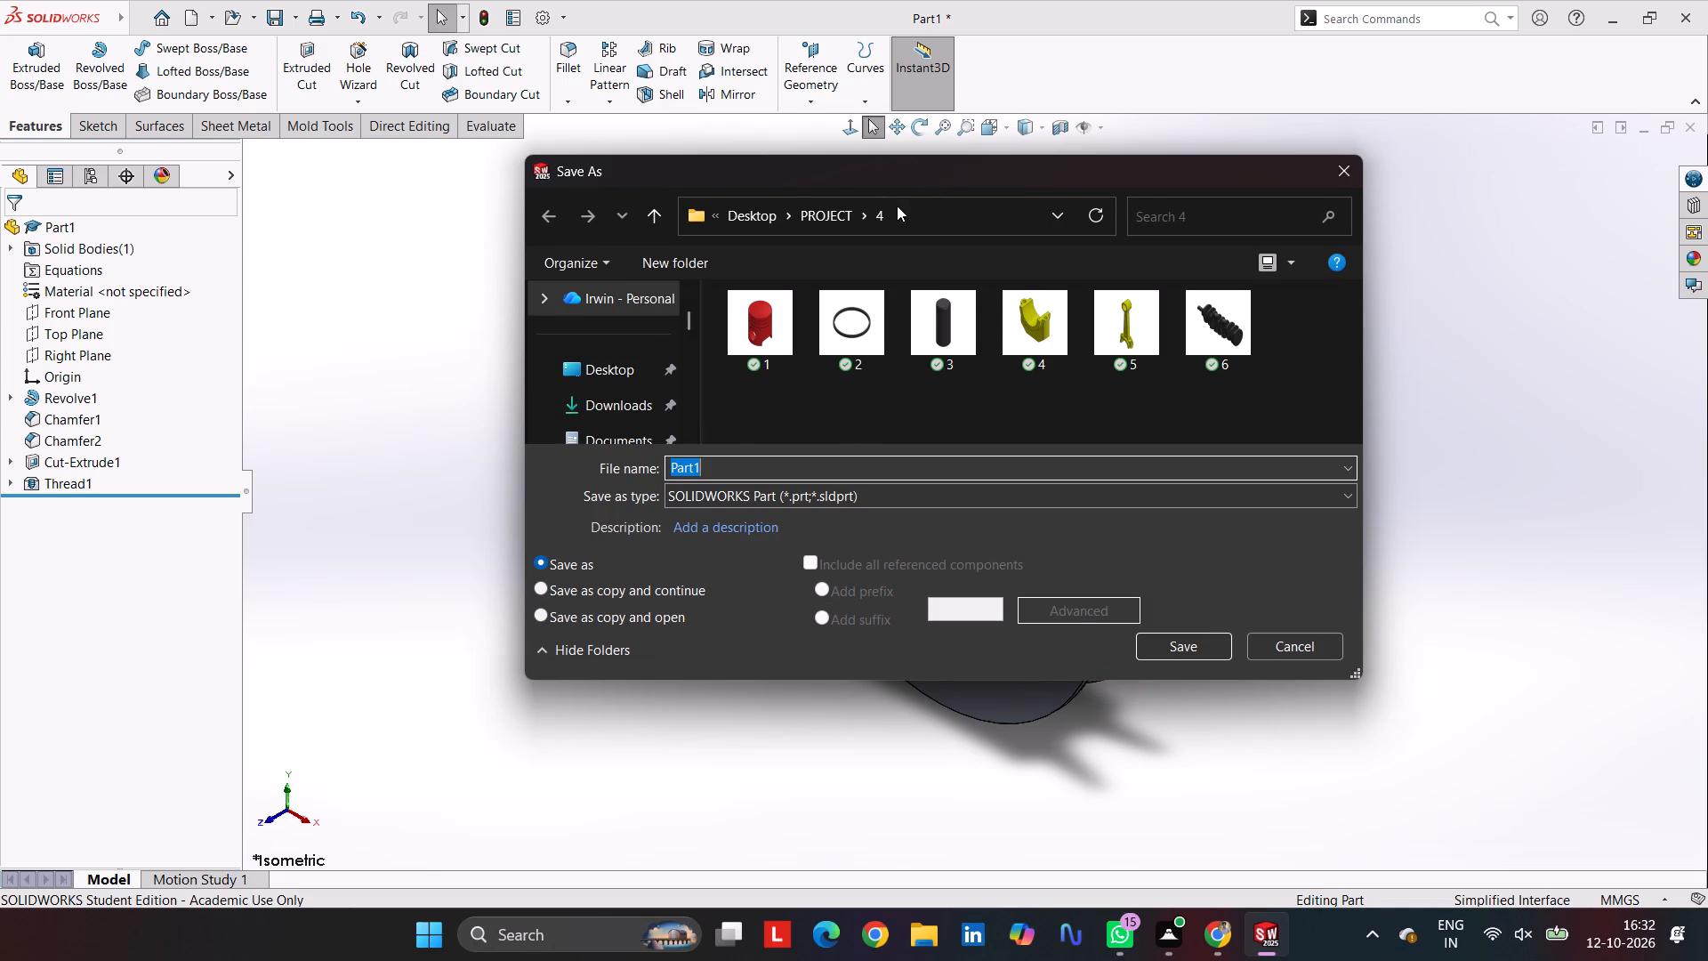
pyautogui.click(826, 223)
pyautogui.scroll(-4, 788, 310)
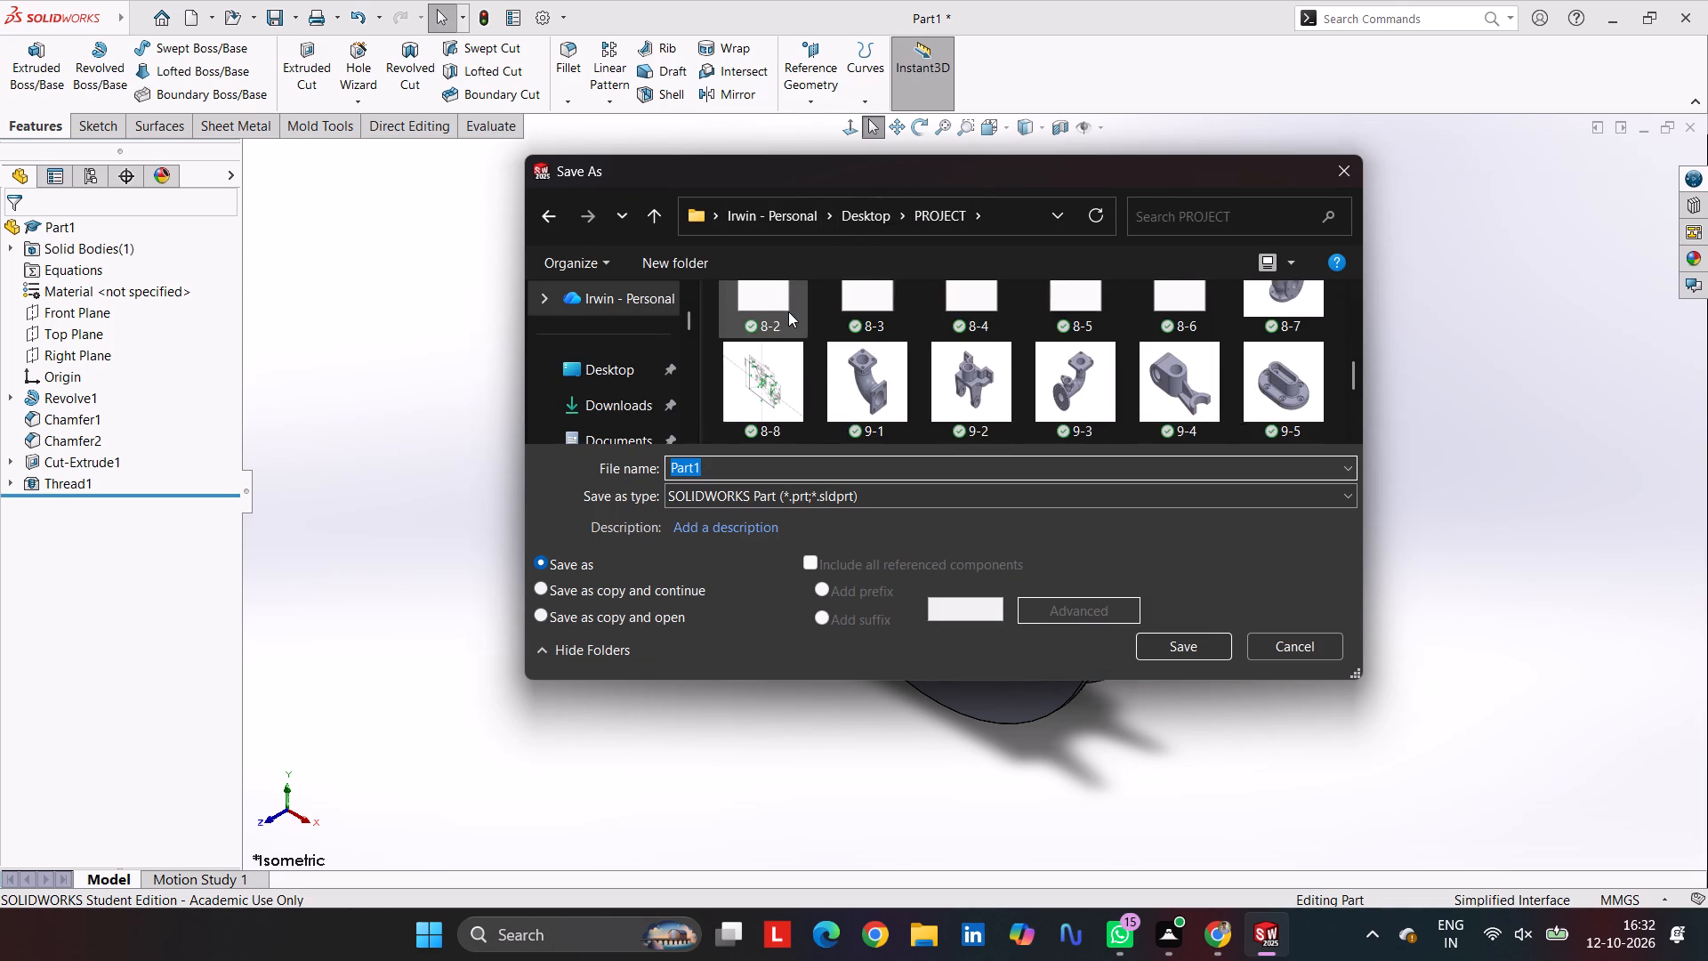
pyautogui.scroll(-3, 788, 311)
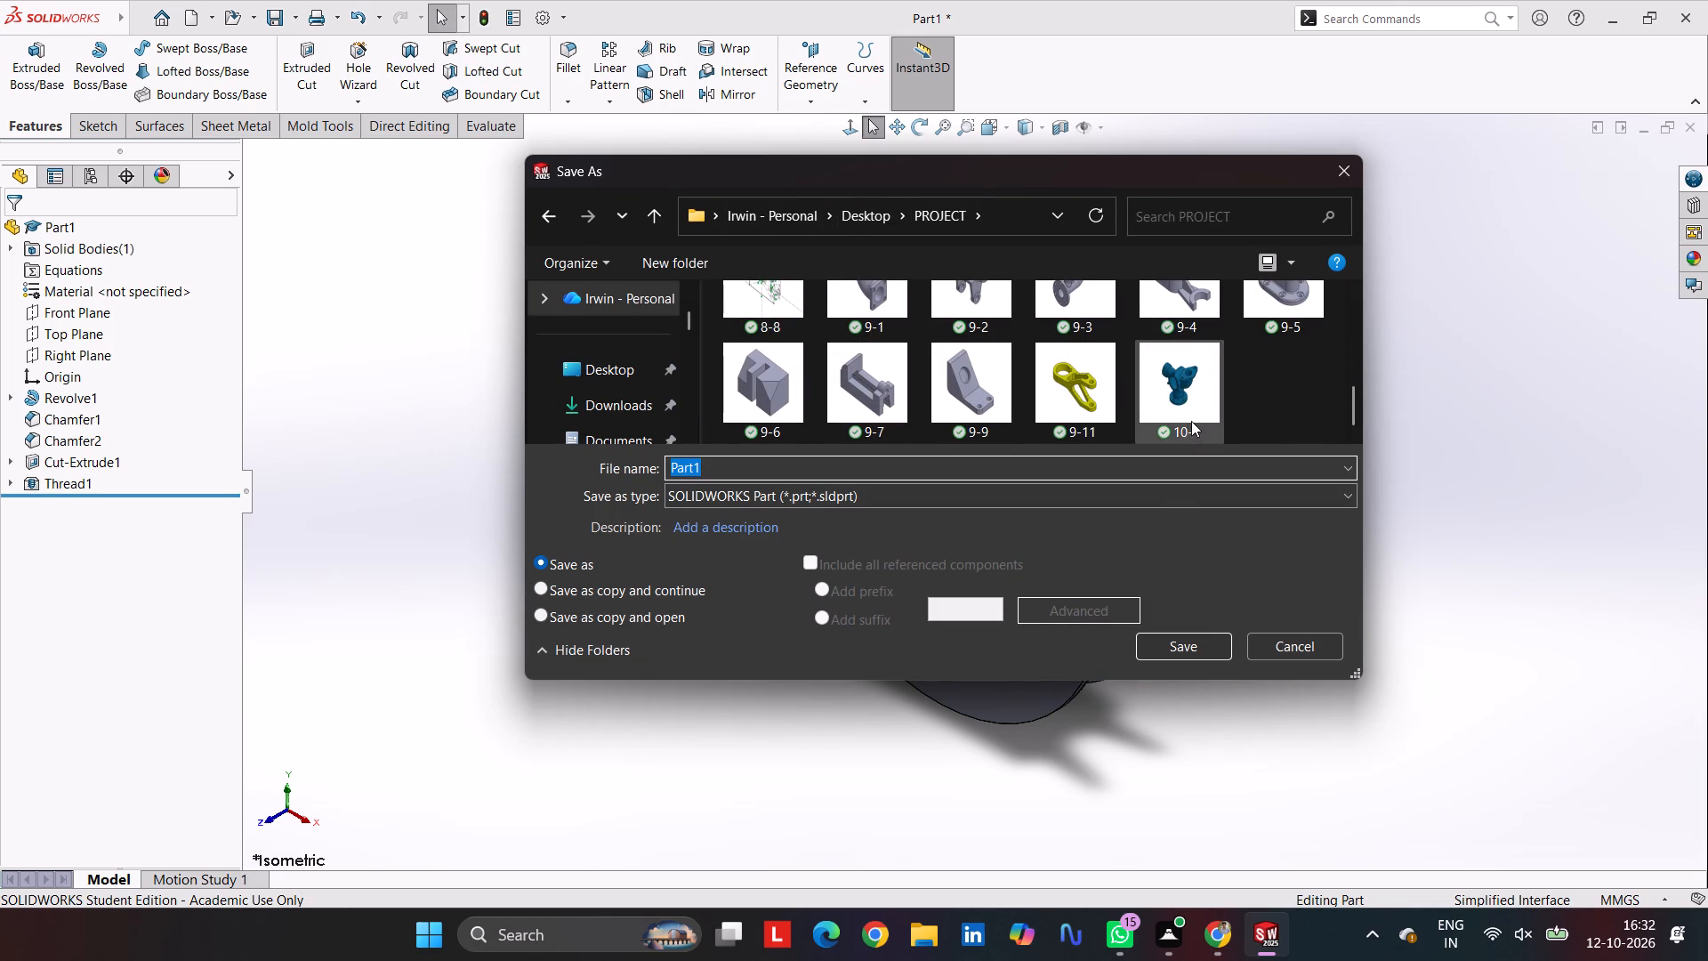
pyautogui.click(1191, 421)
pyautogui.moveTo(763, 476); pyautogui.dragTo(554, 493)
pyautogui.write('12')
pyautogui.write('-1')
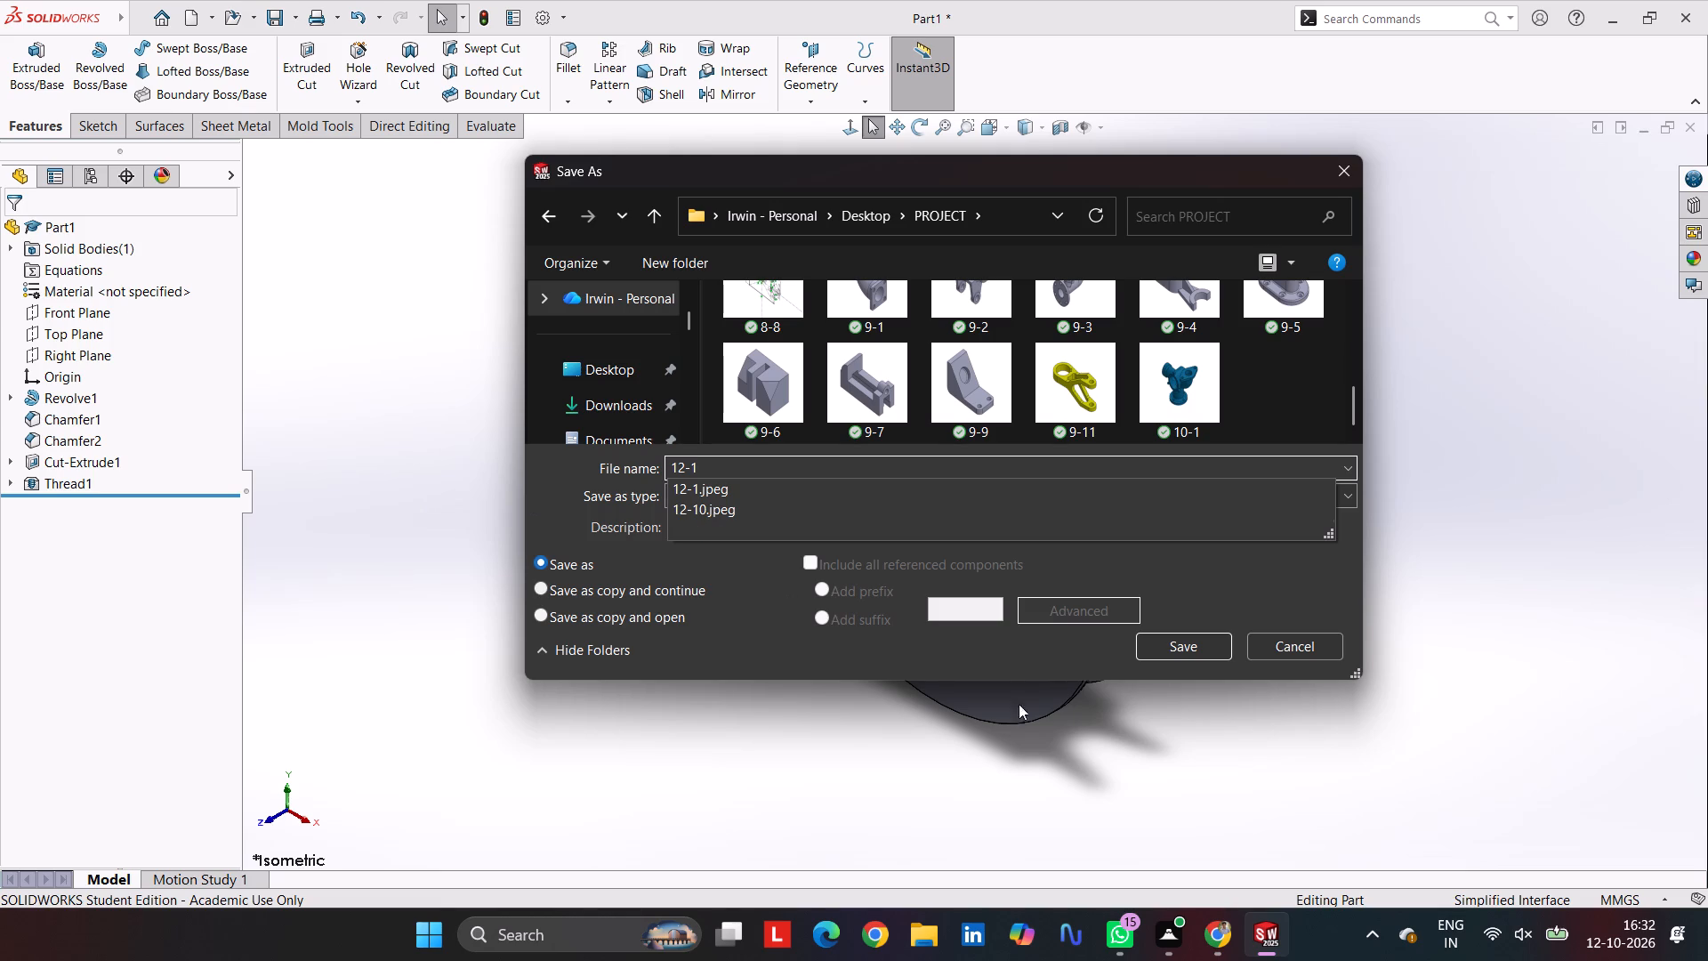
pyautogui.click(1148, 640)
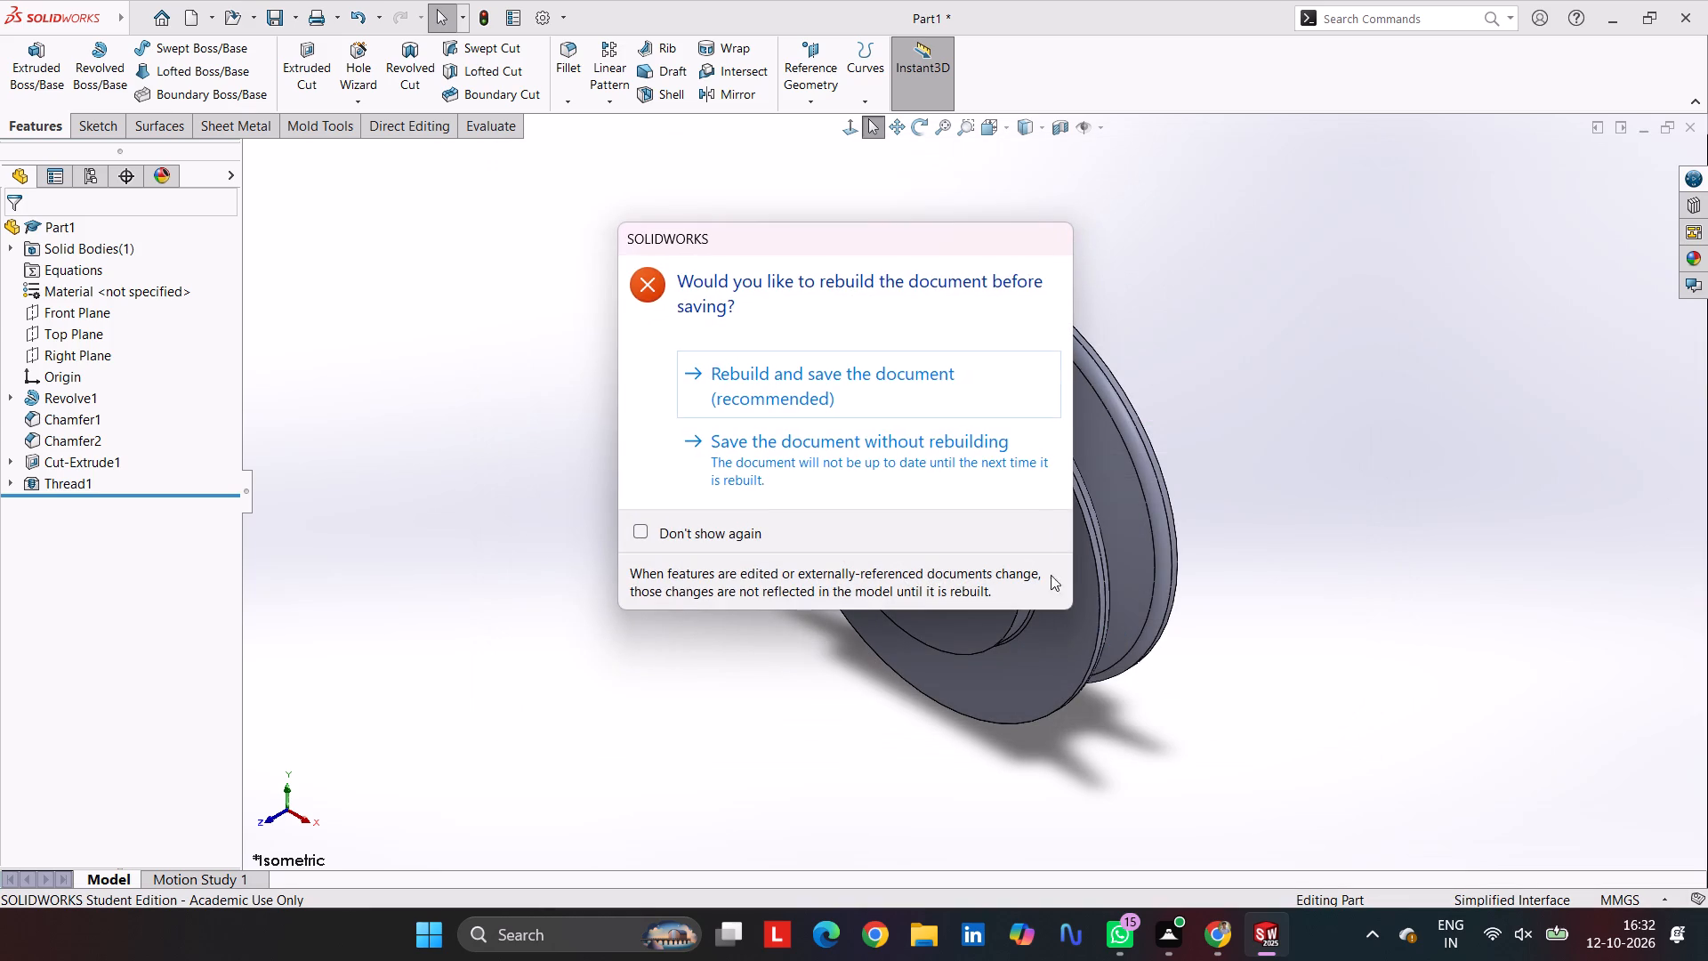
pyautogui.click(950, 392)
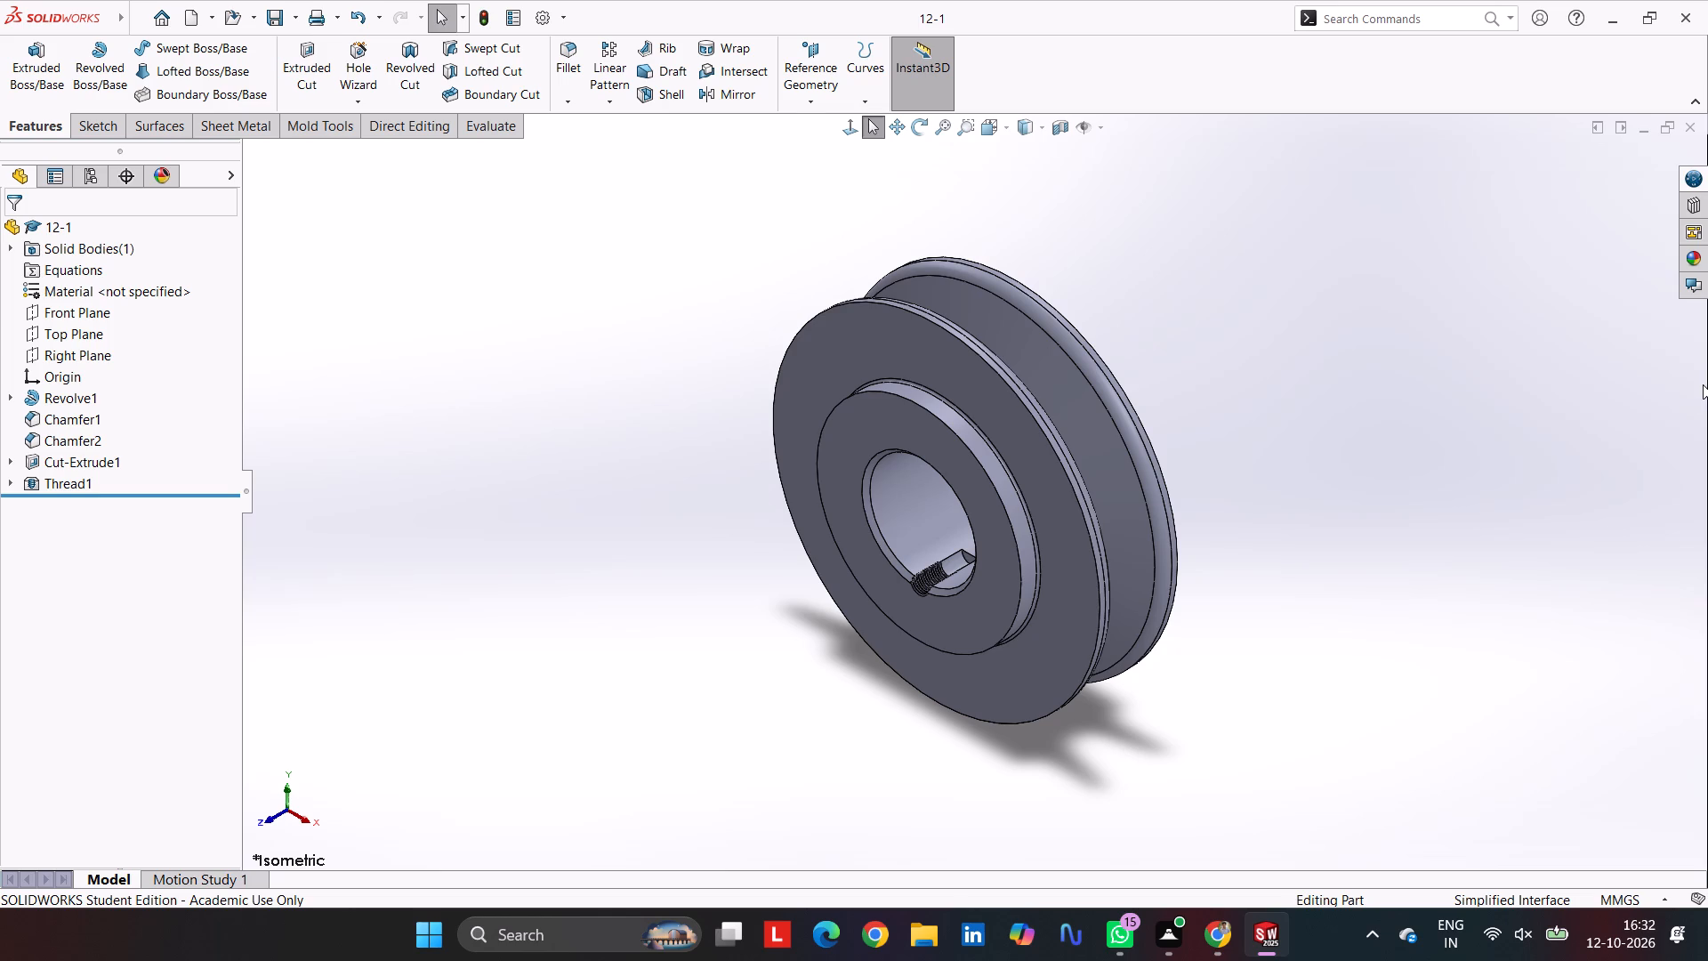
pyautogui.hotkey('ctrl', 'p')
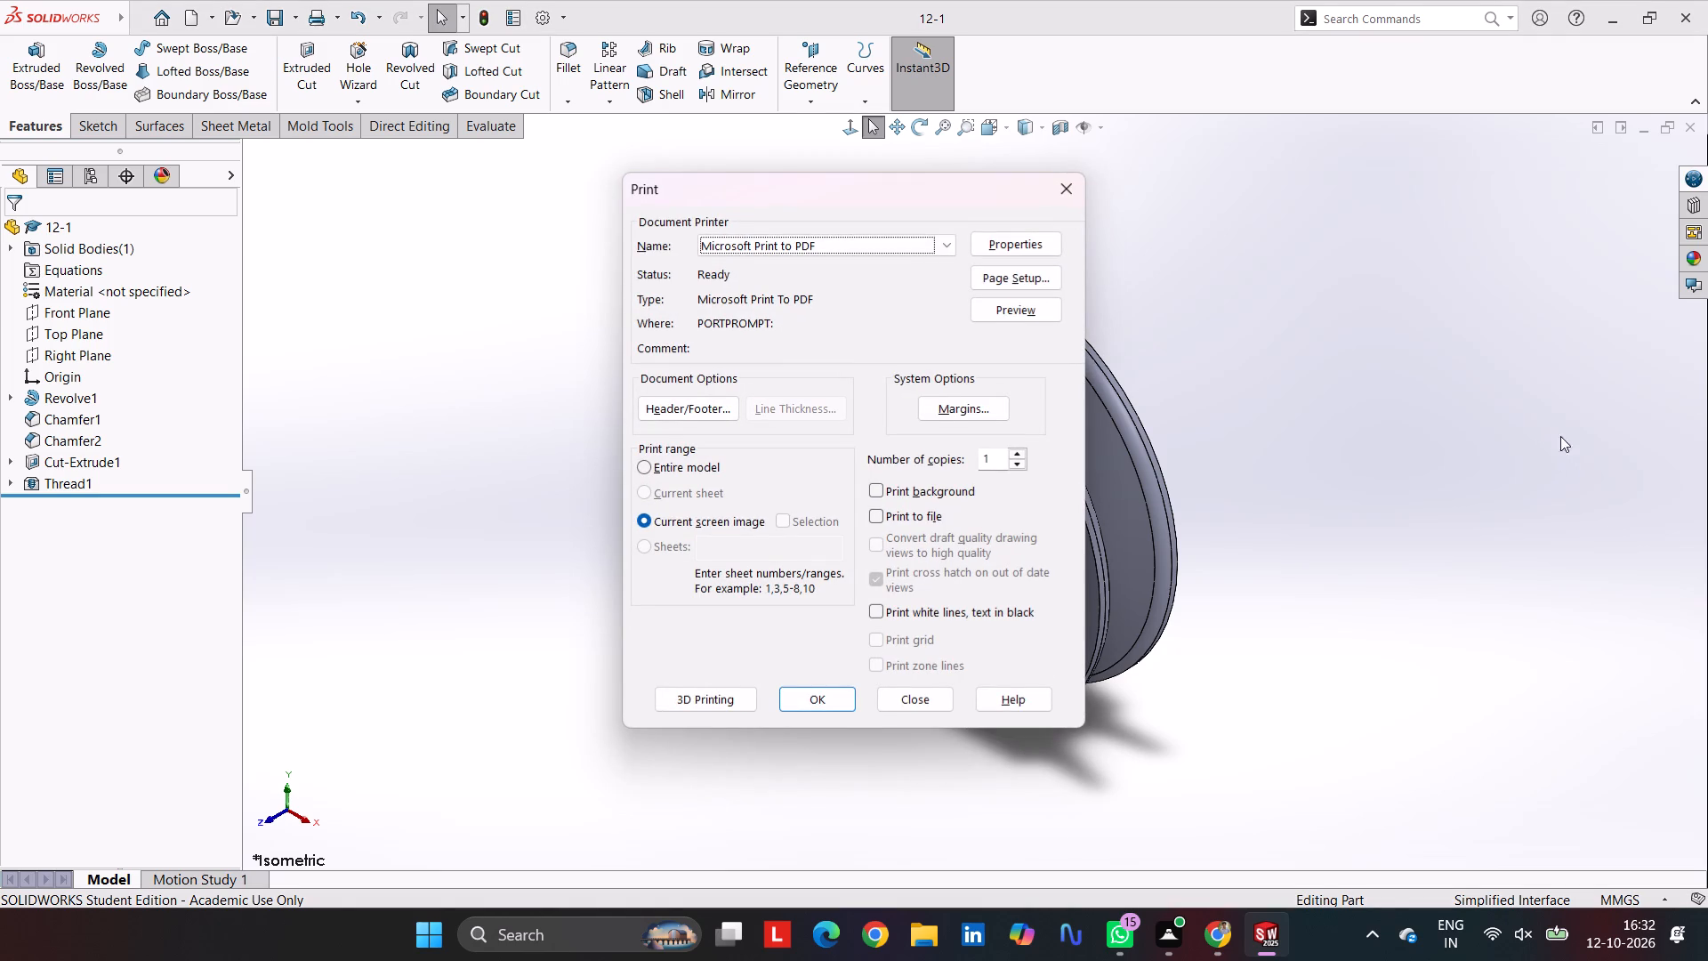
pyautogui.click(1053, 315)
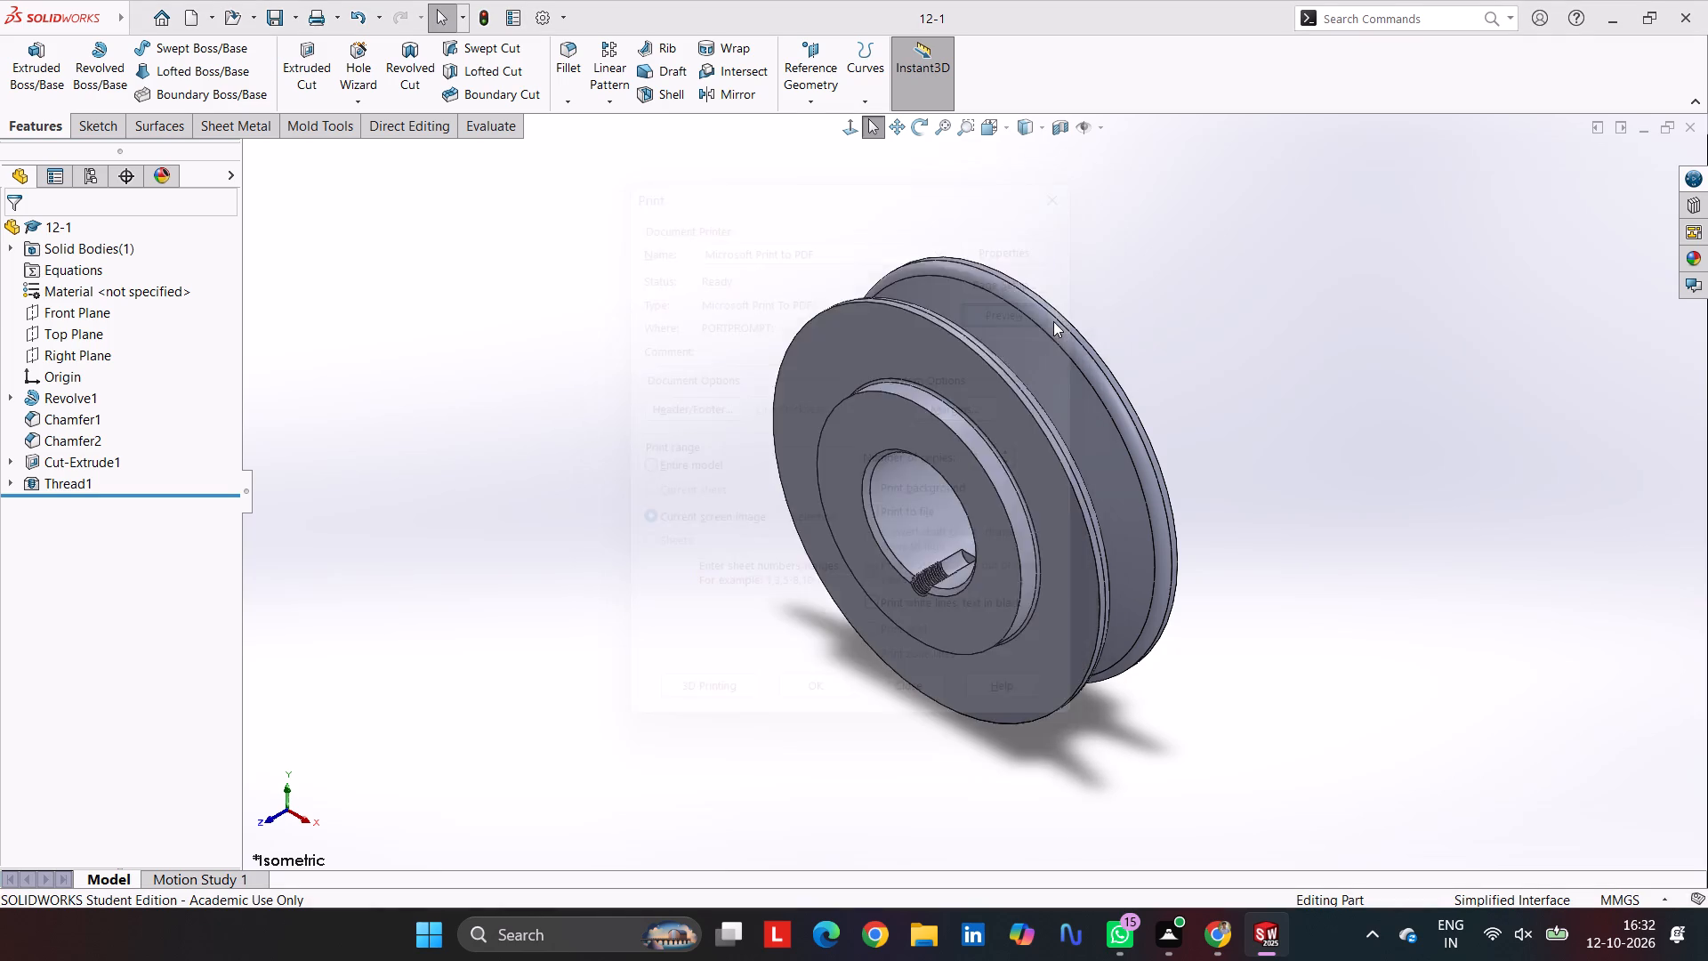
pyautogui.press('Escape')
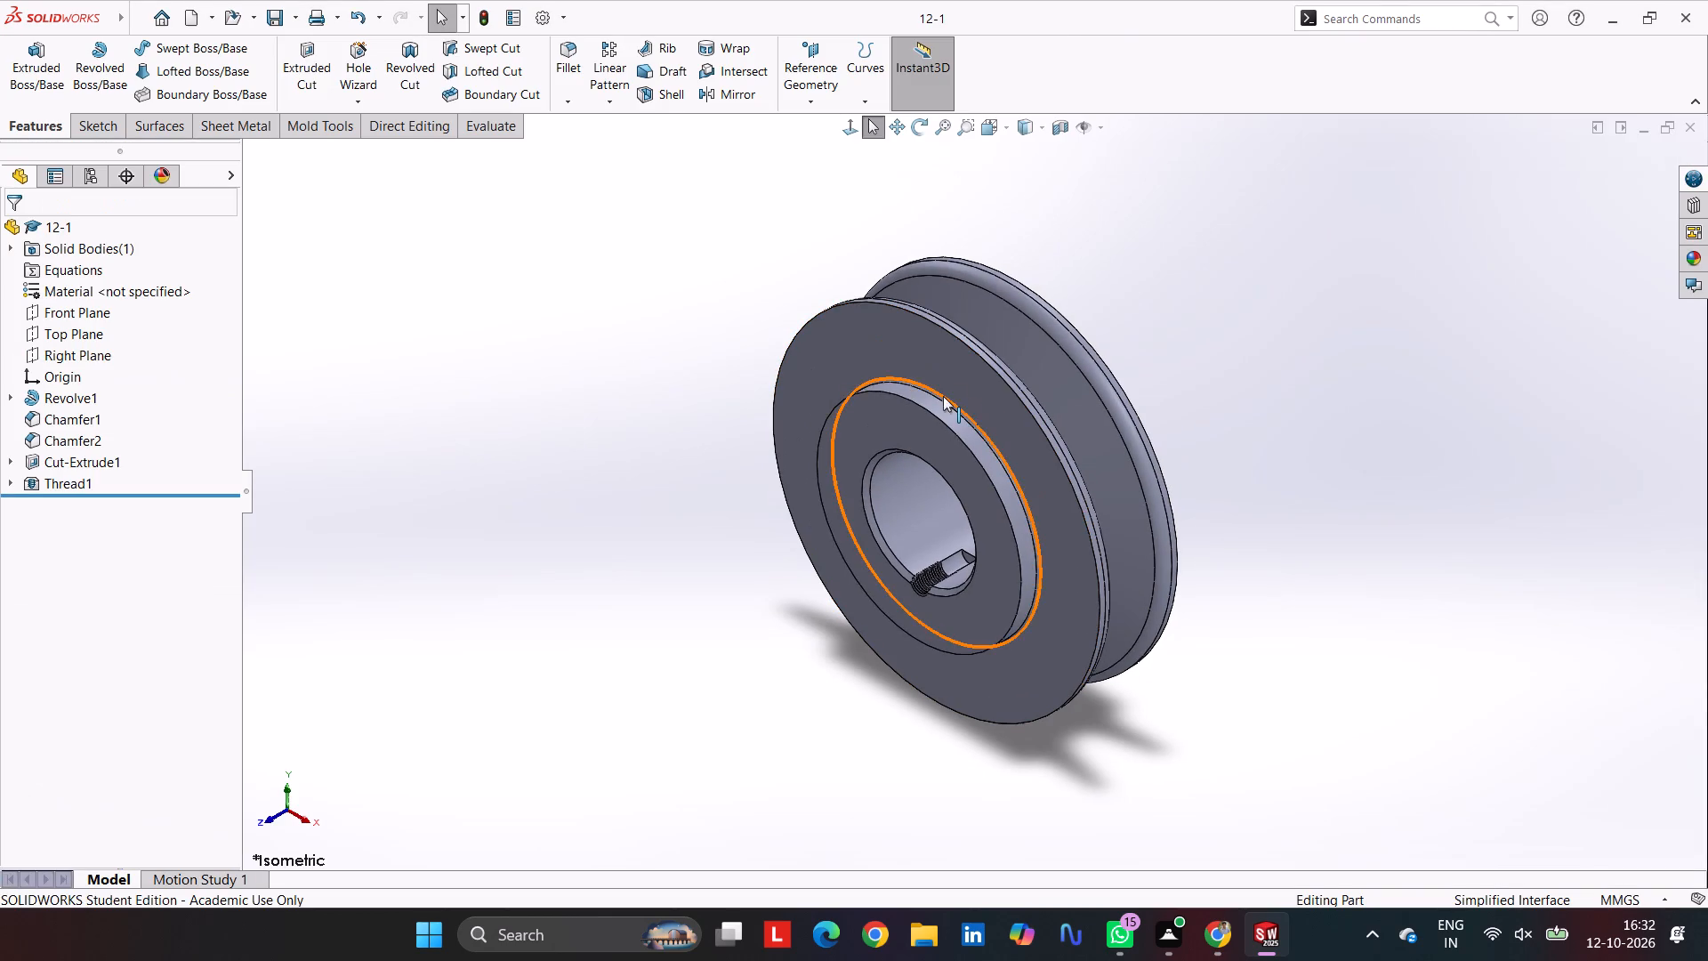
# Print the isometric view of the pulley with Microsoft Print to PDF, saving the output as 12-1 in the PROJECT folder.
pyautogui.hotkey('ctrl', 'p')
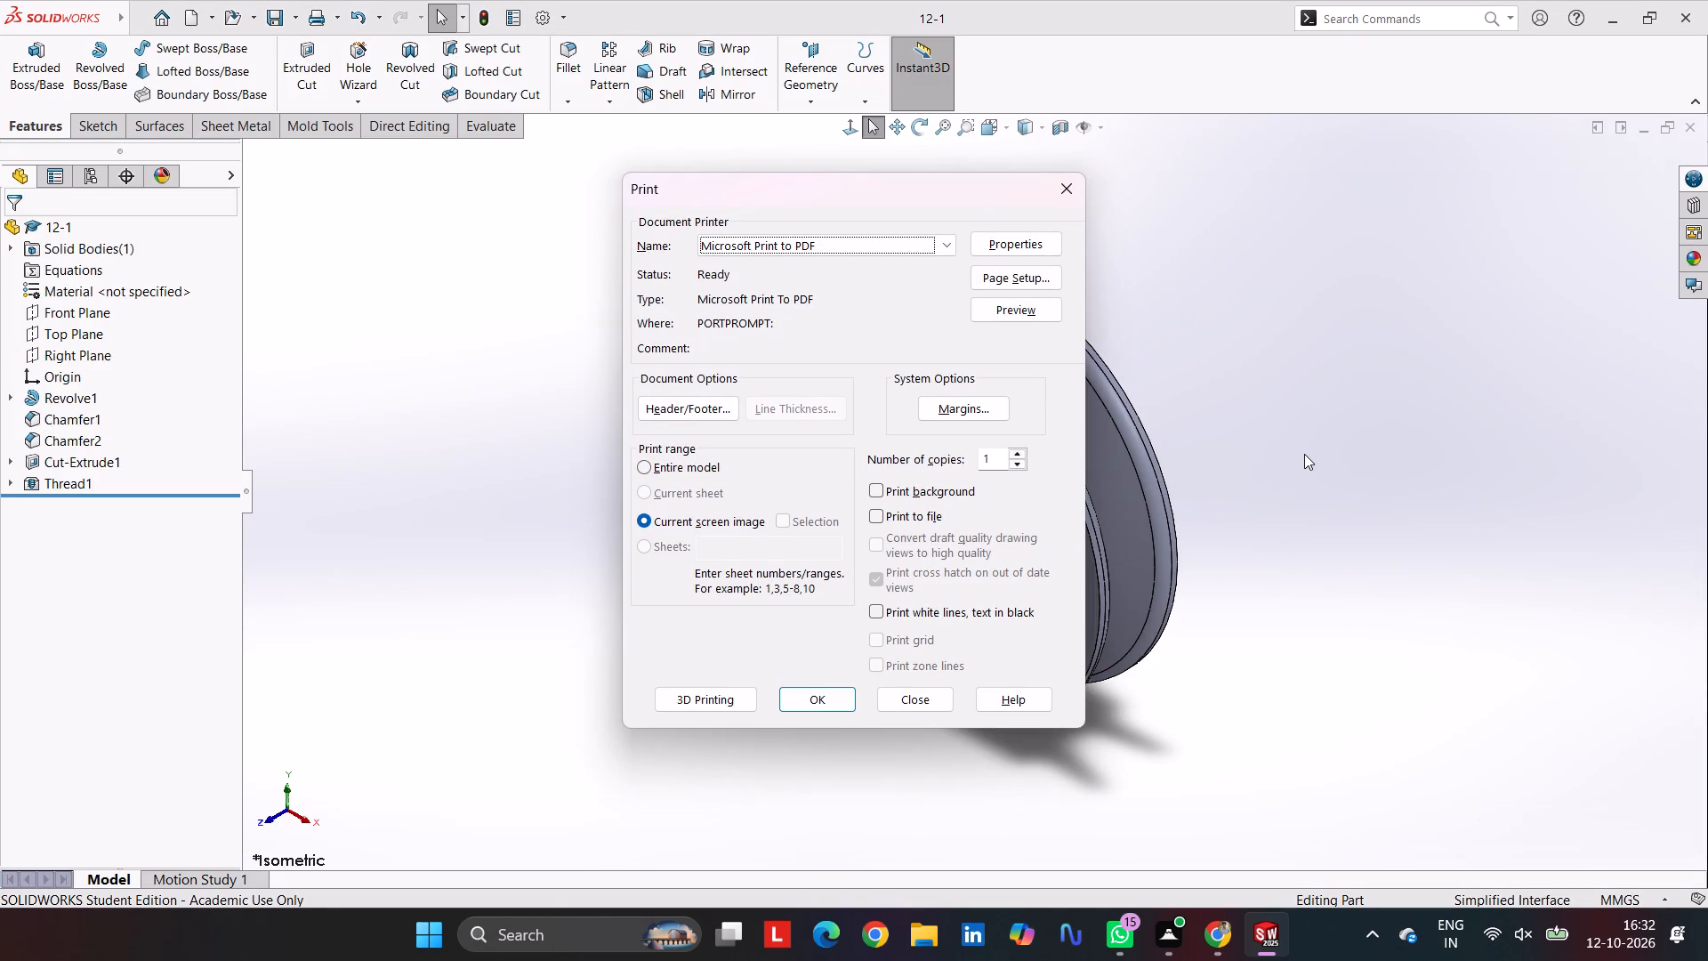
pyautogui.click(819, 693)
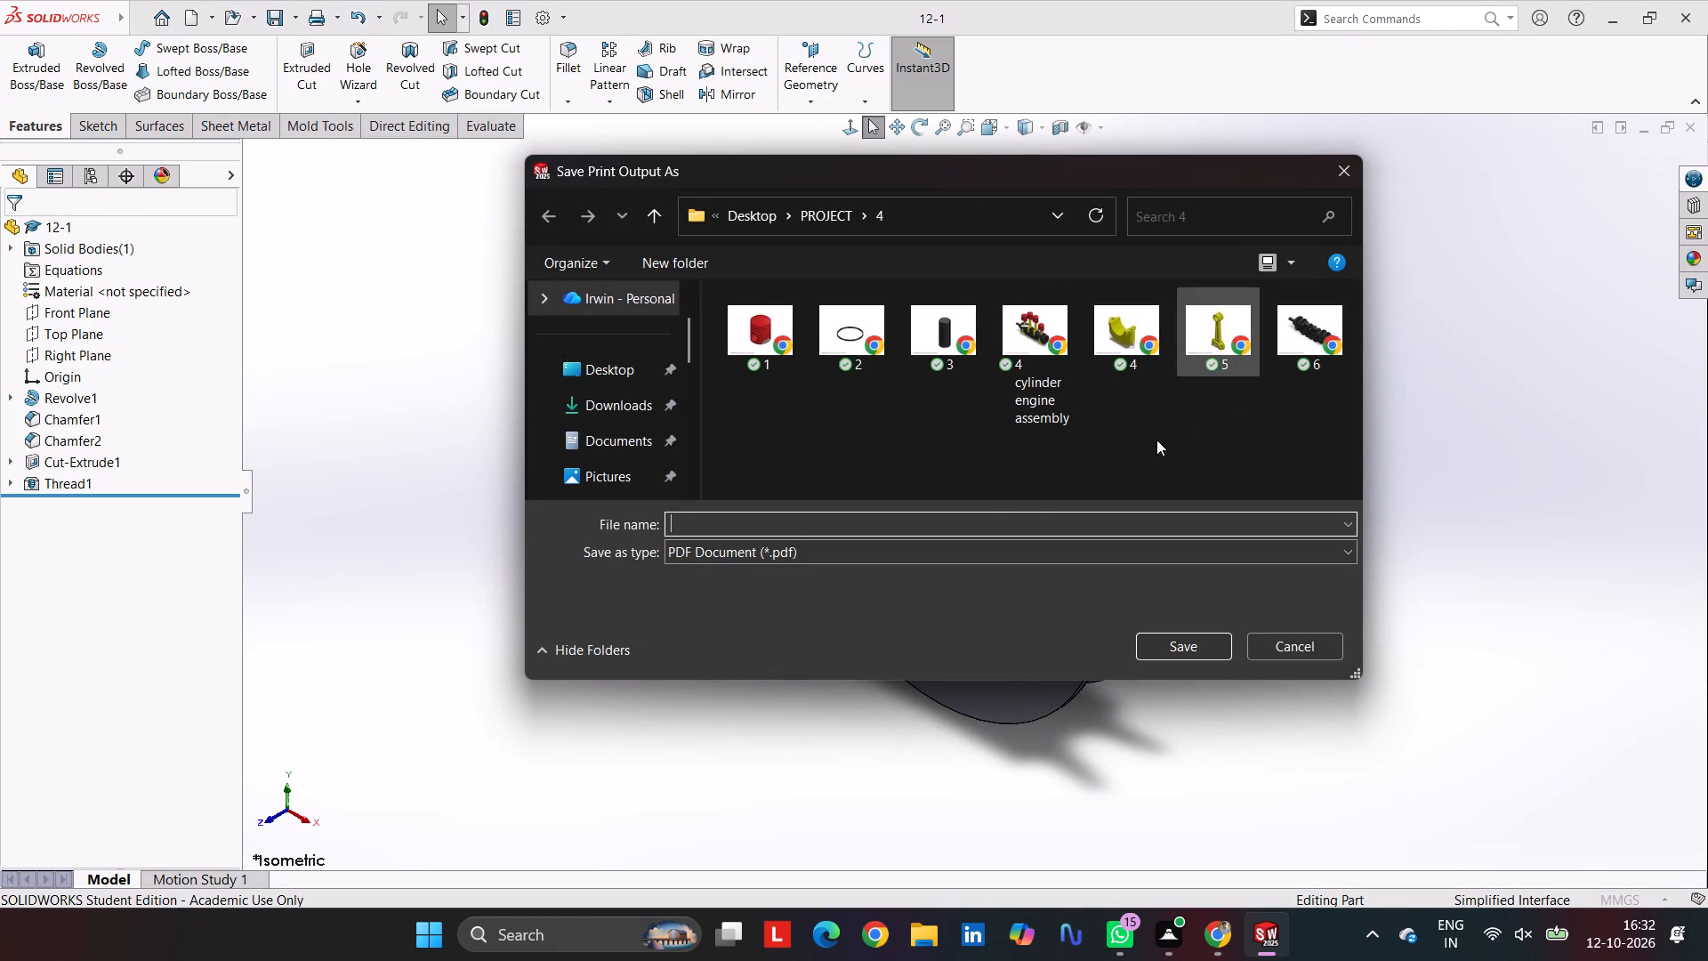
pyautogui.click(832, 211)
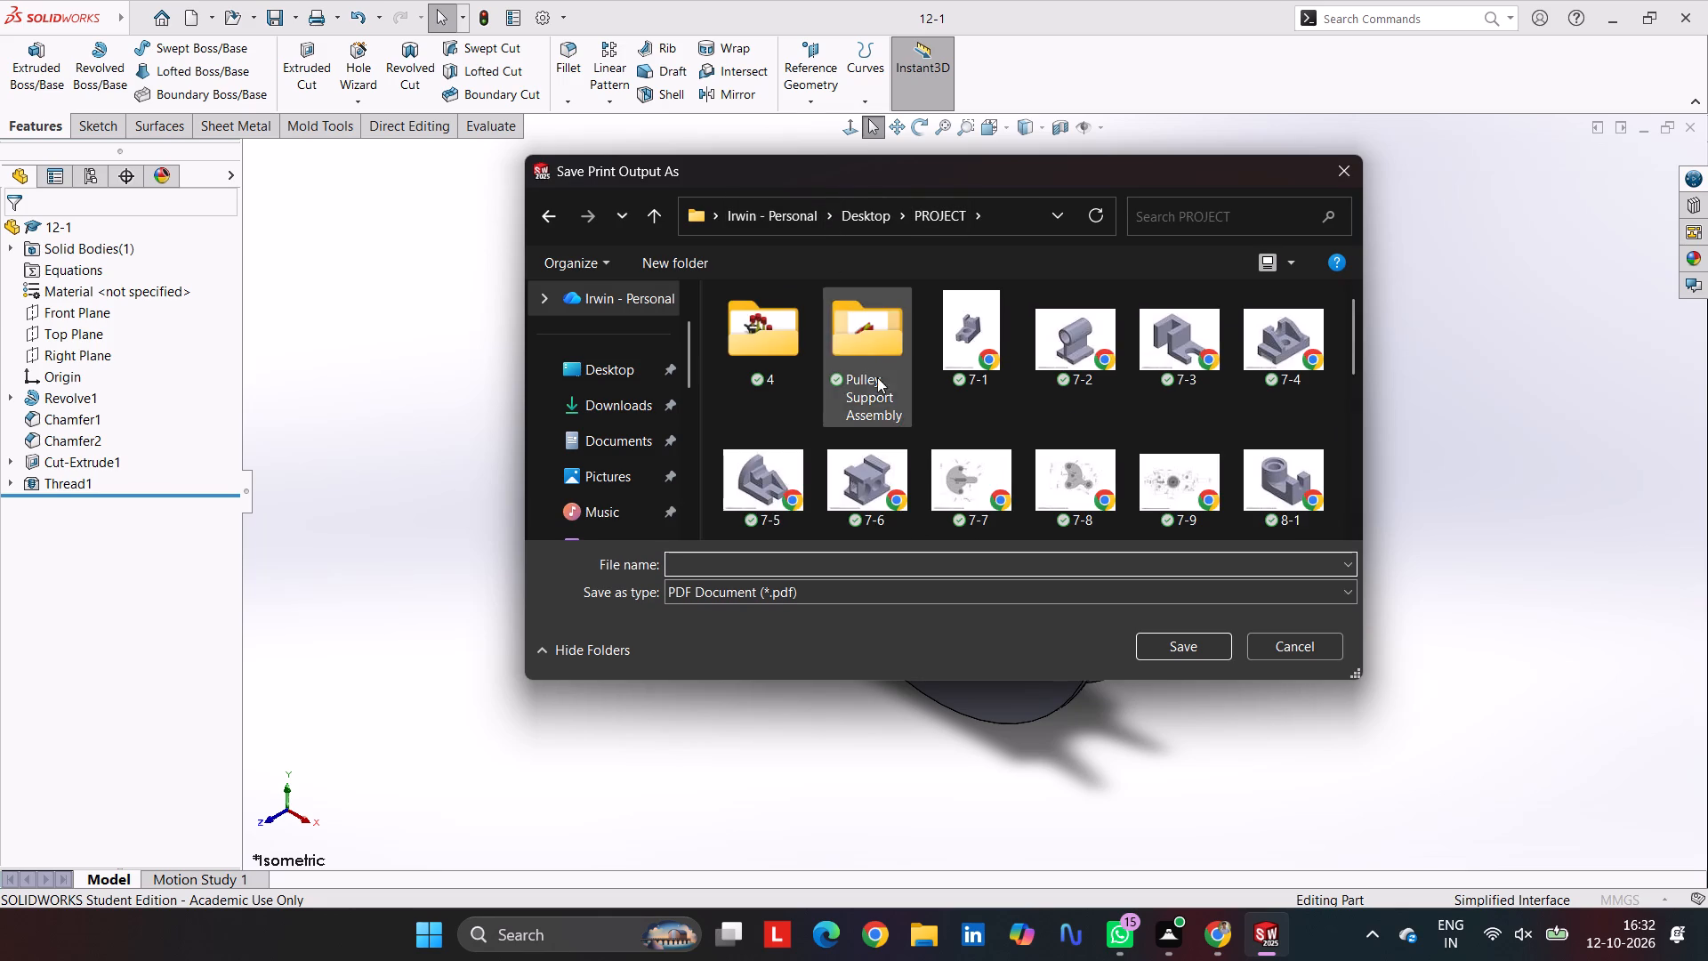
pyautogui.scroll(-6, 879, 401)
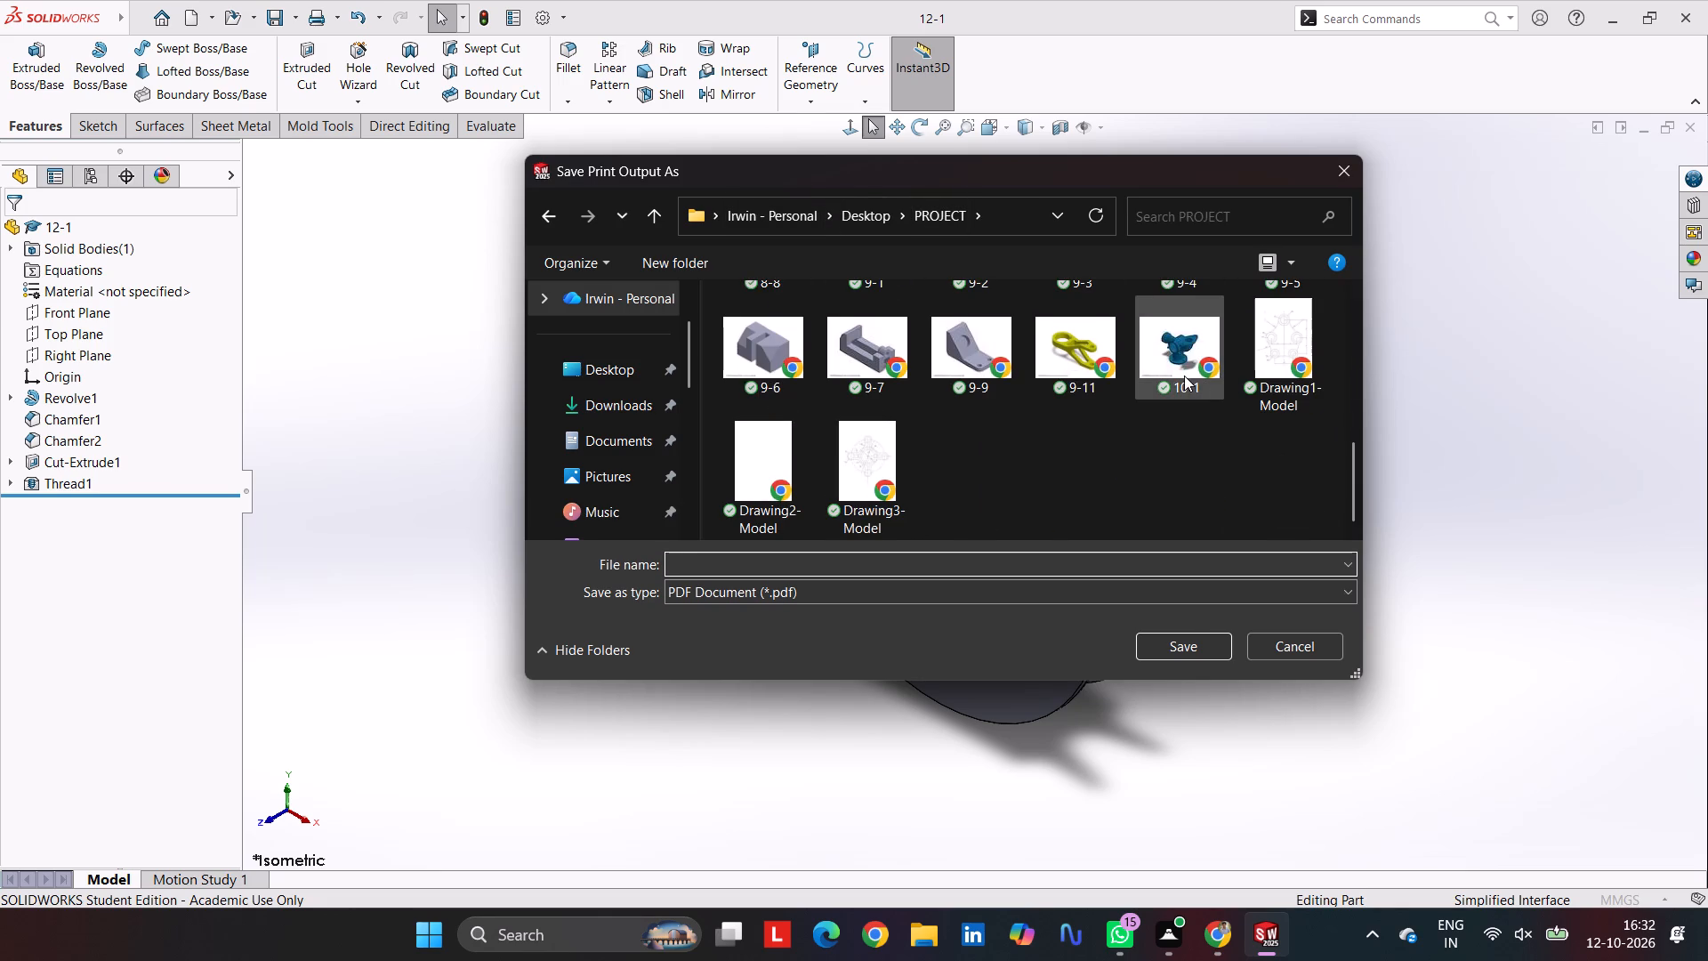
pyautogui.click(1183, 376)
pyautogui.moveTo(732, 569); pyautogui.dragTo(600, 575)
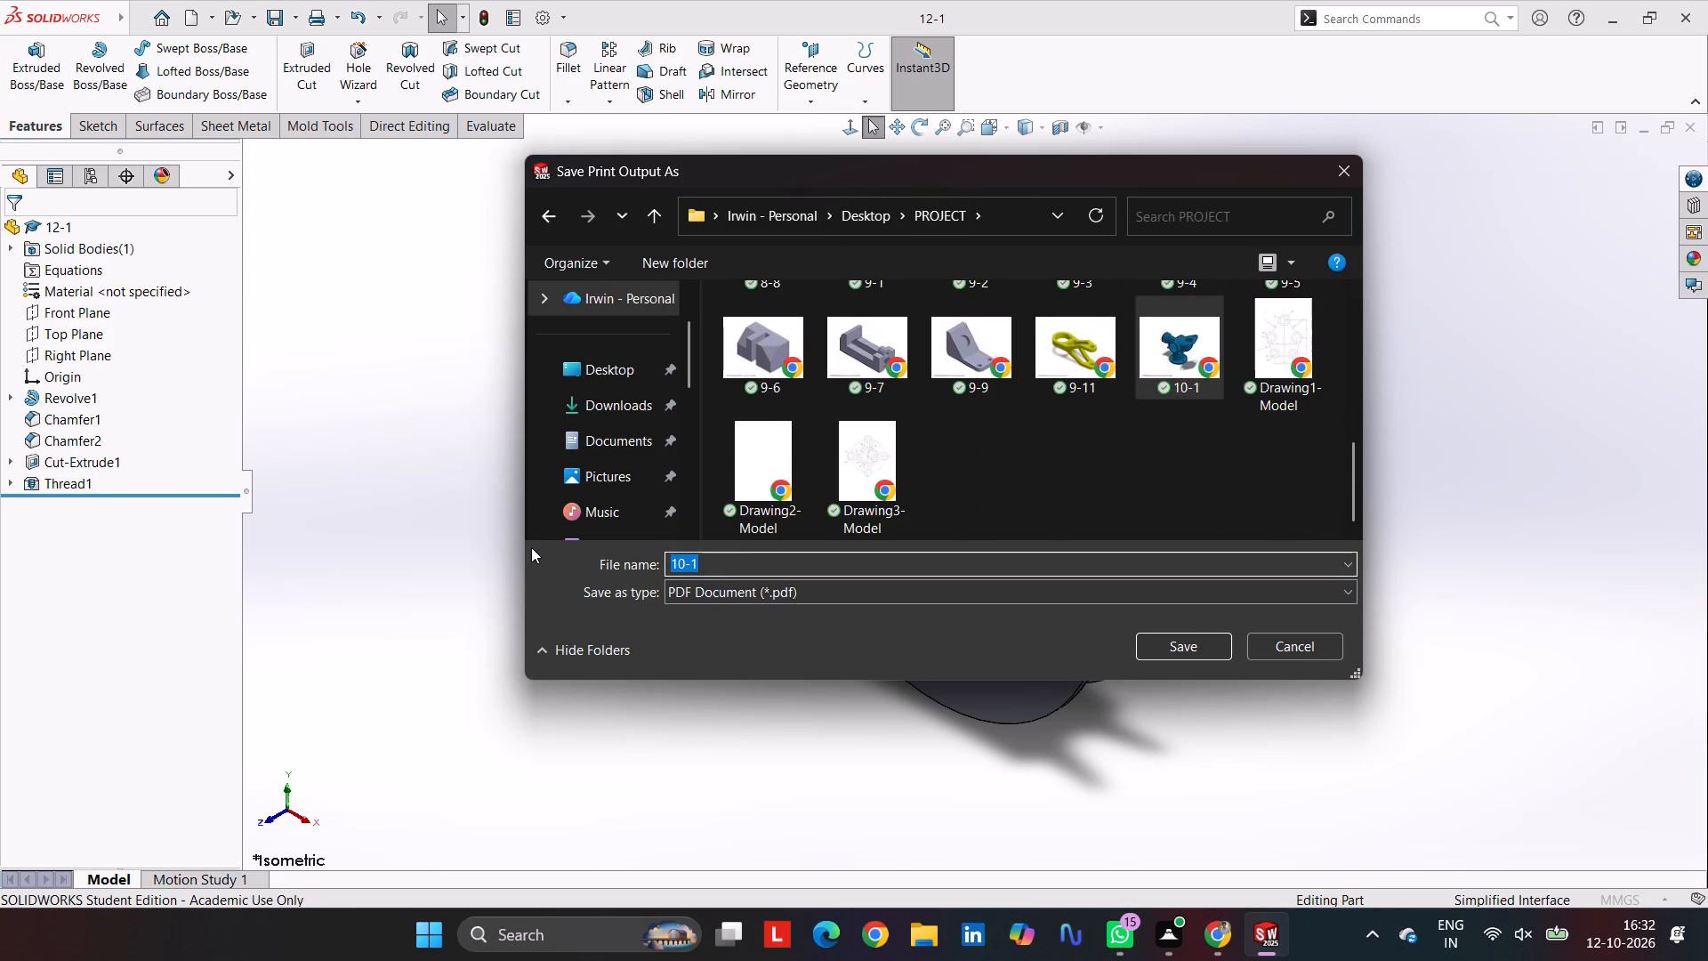
pyautogui.write('12')
pyautogui.write('-1')
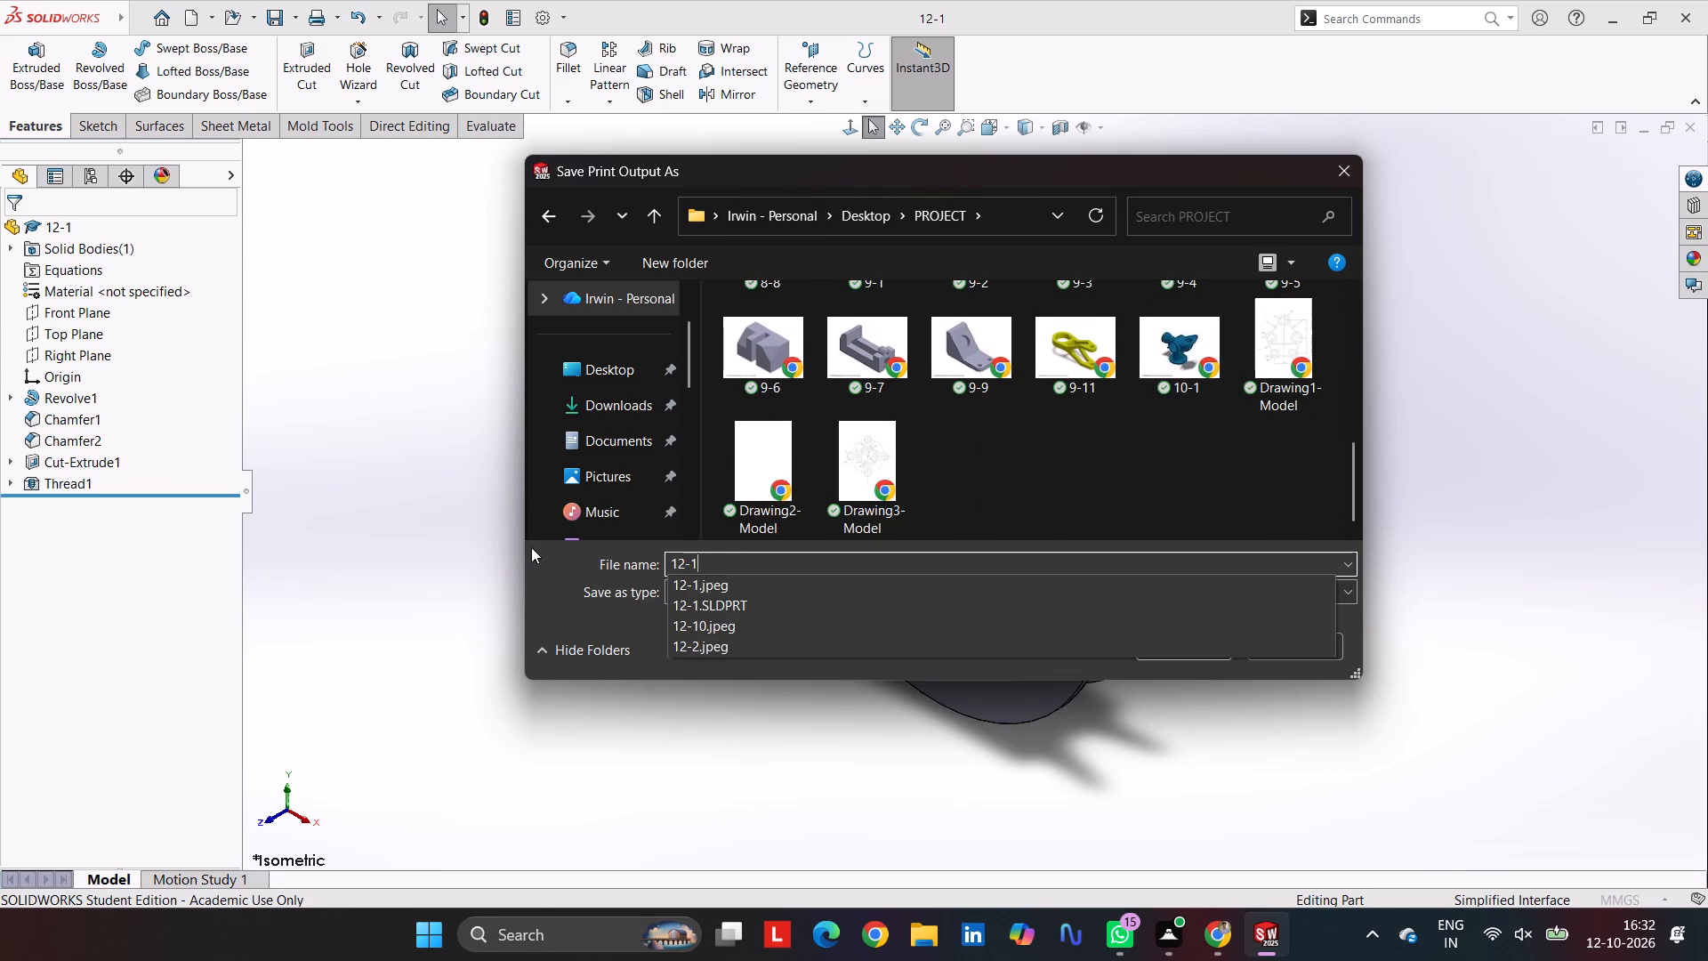
pyautogui.press('Return')
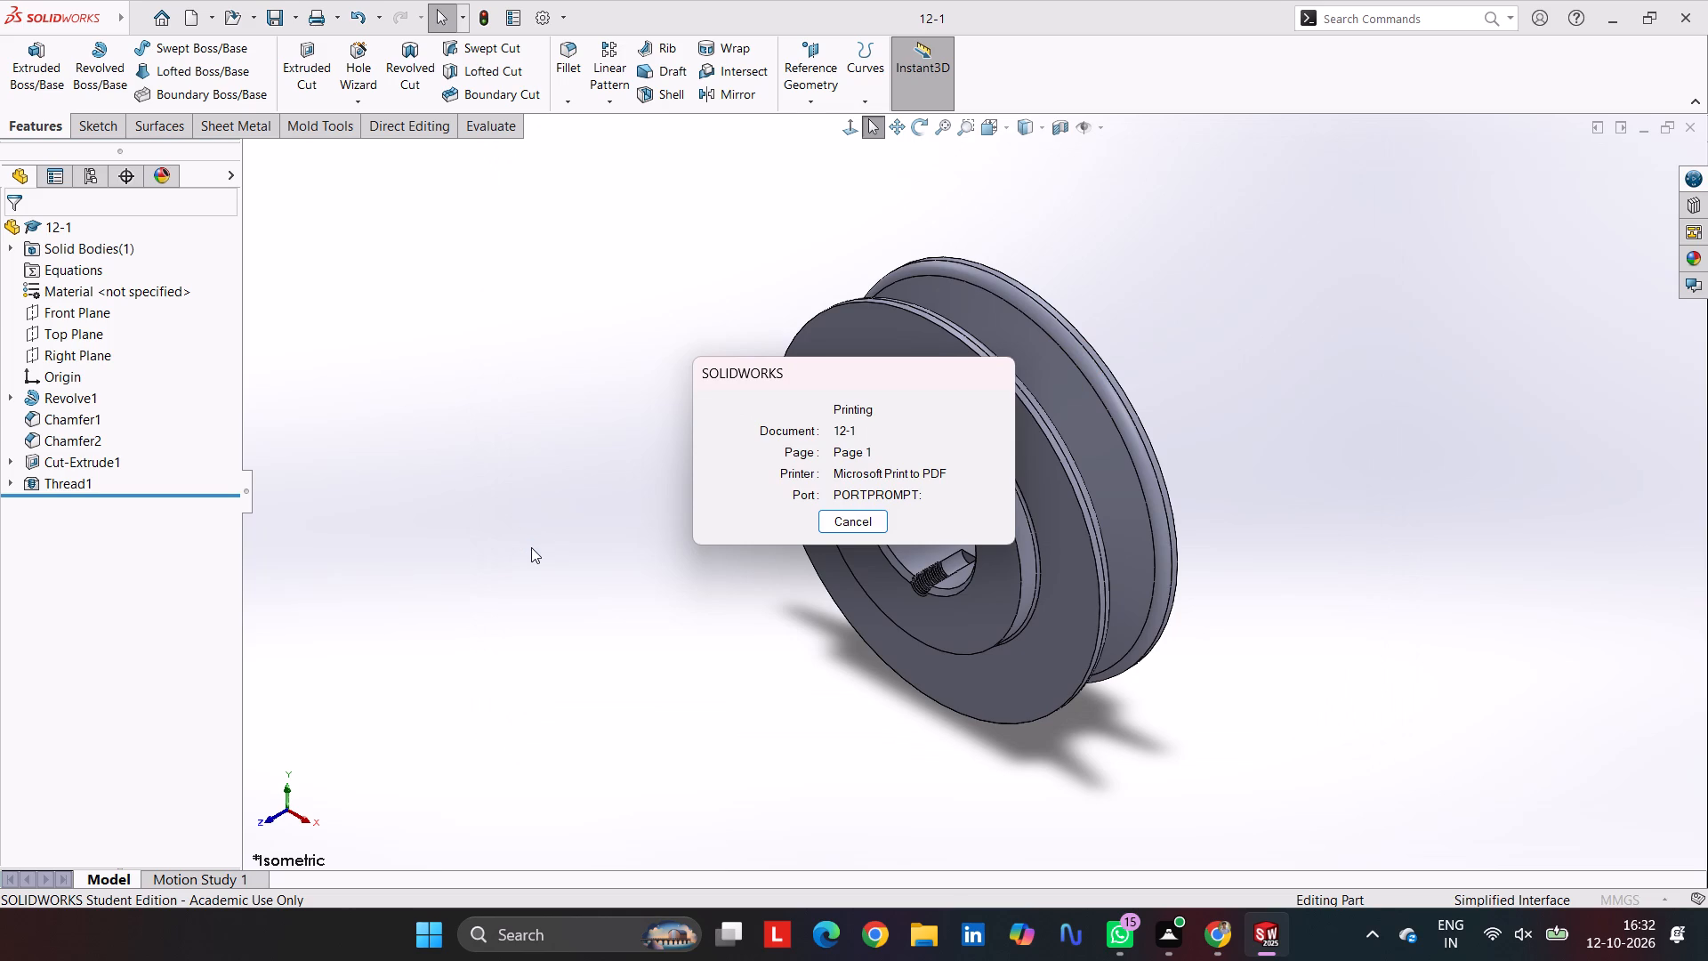